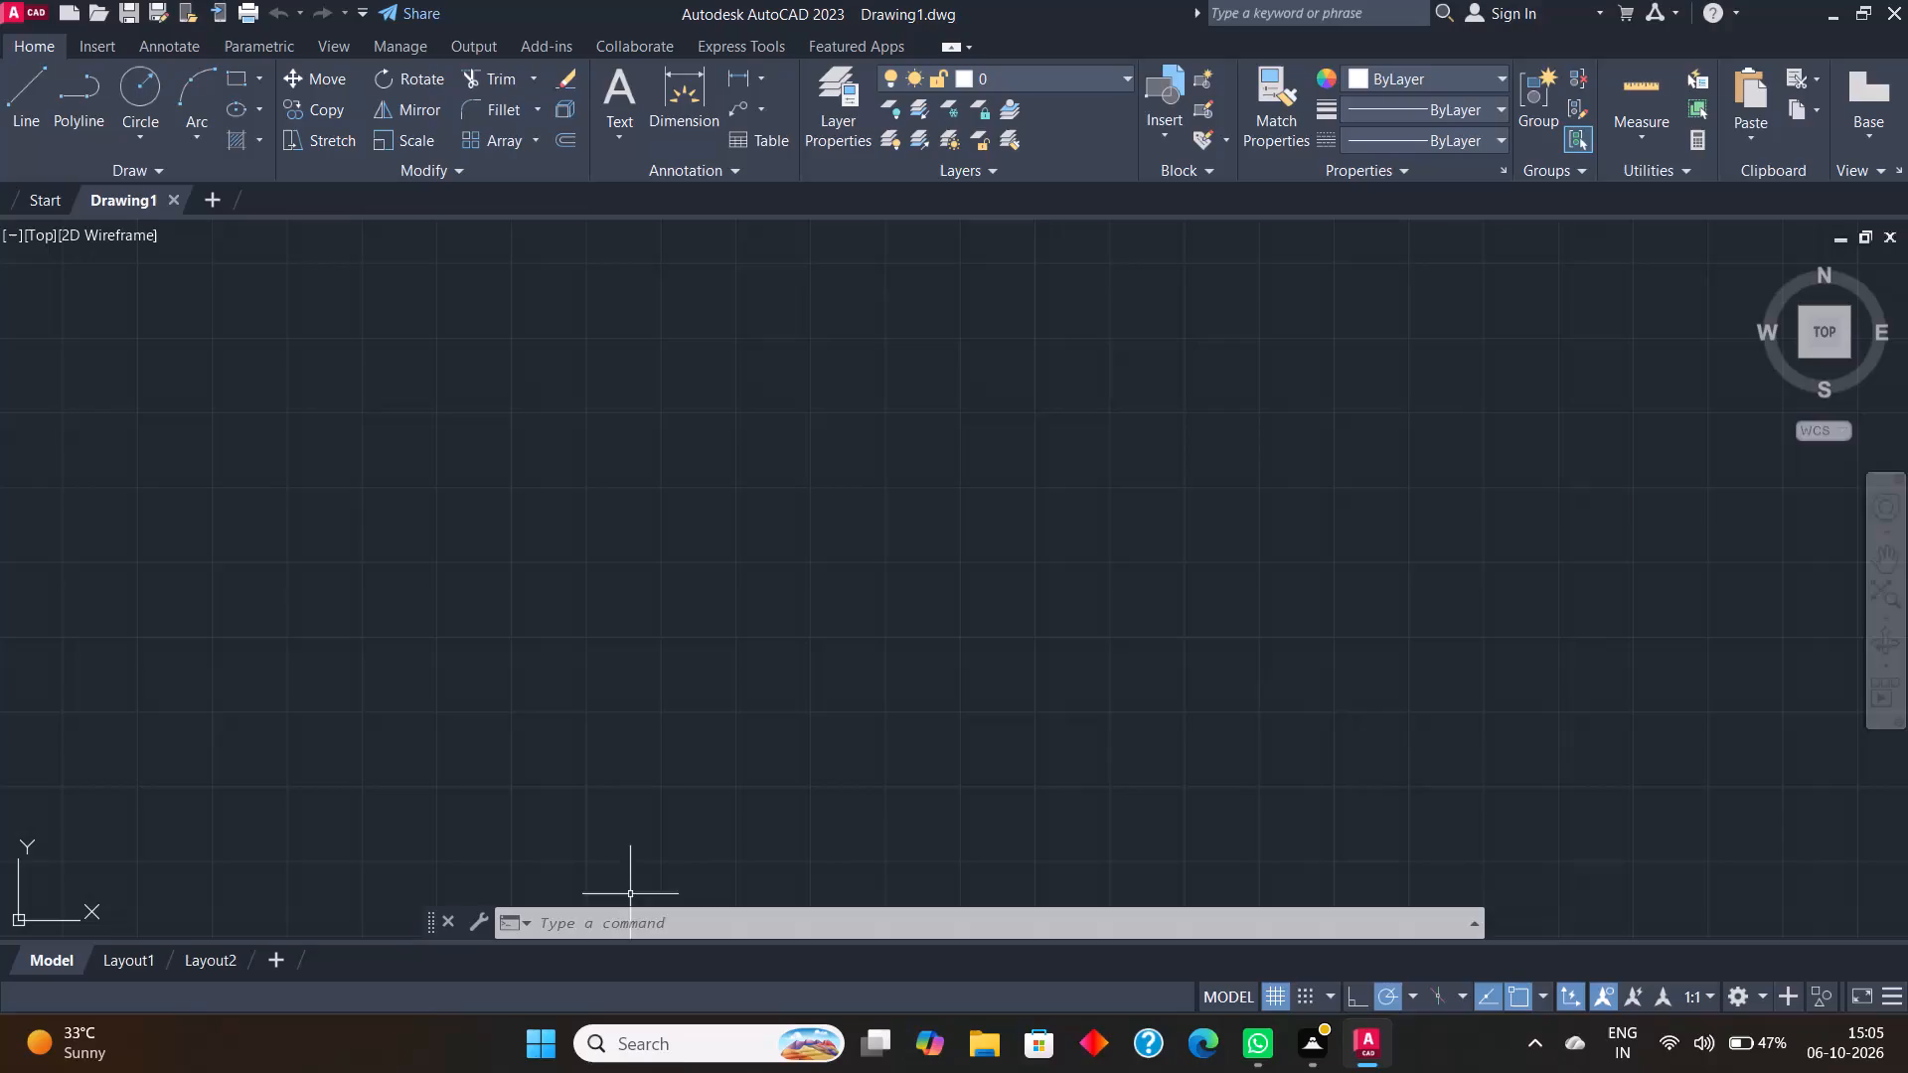
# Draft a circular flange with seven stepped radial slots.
# Turn on command log file recording for the drawing with LOGFILEON.
pyautogui.click(639, 909)
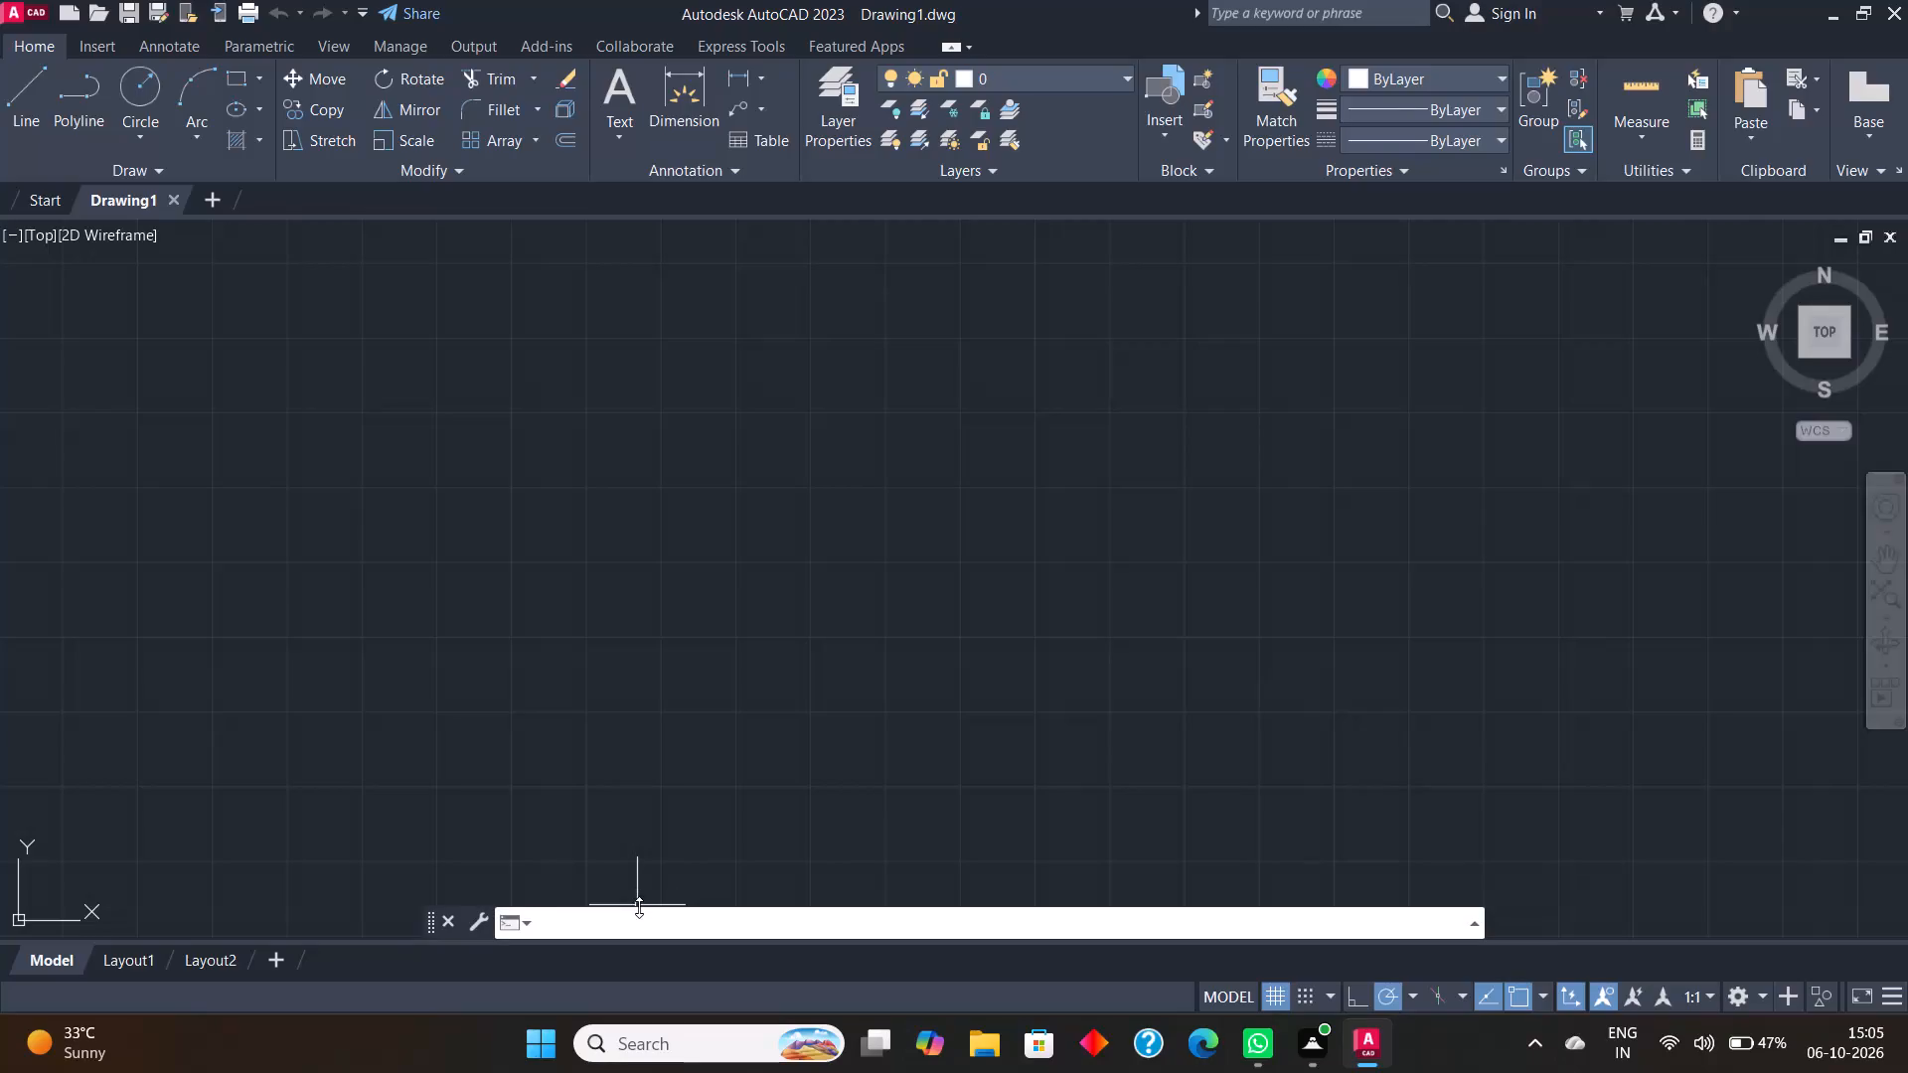
pyautogui.write('logon')
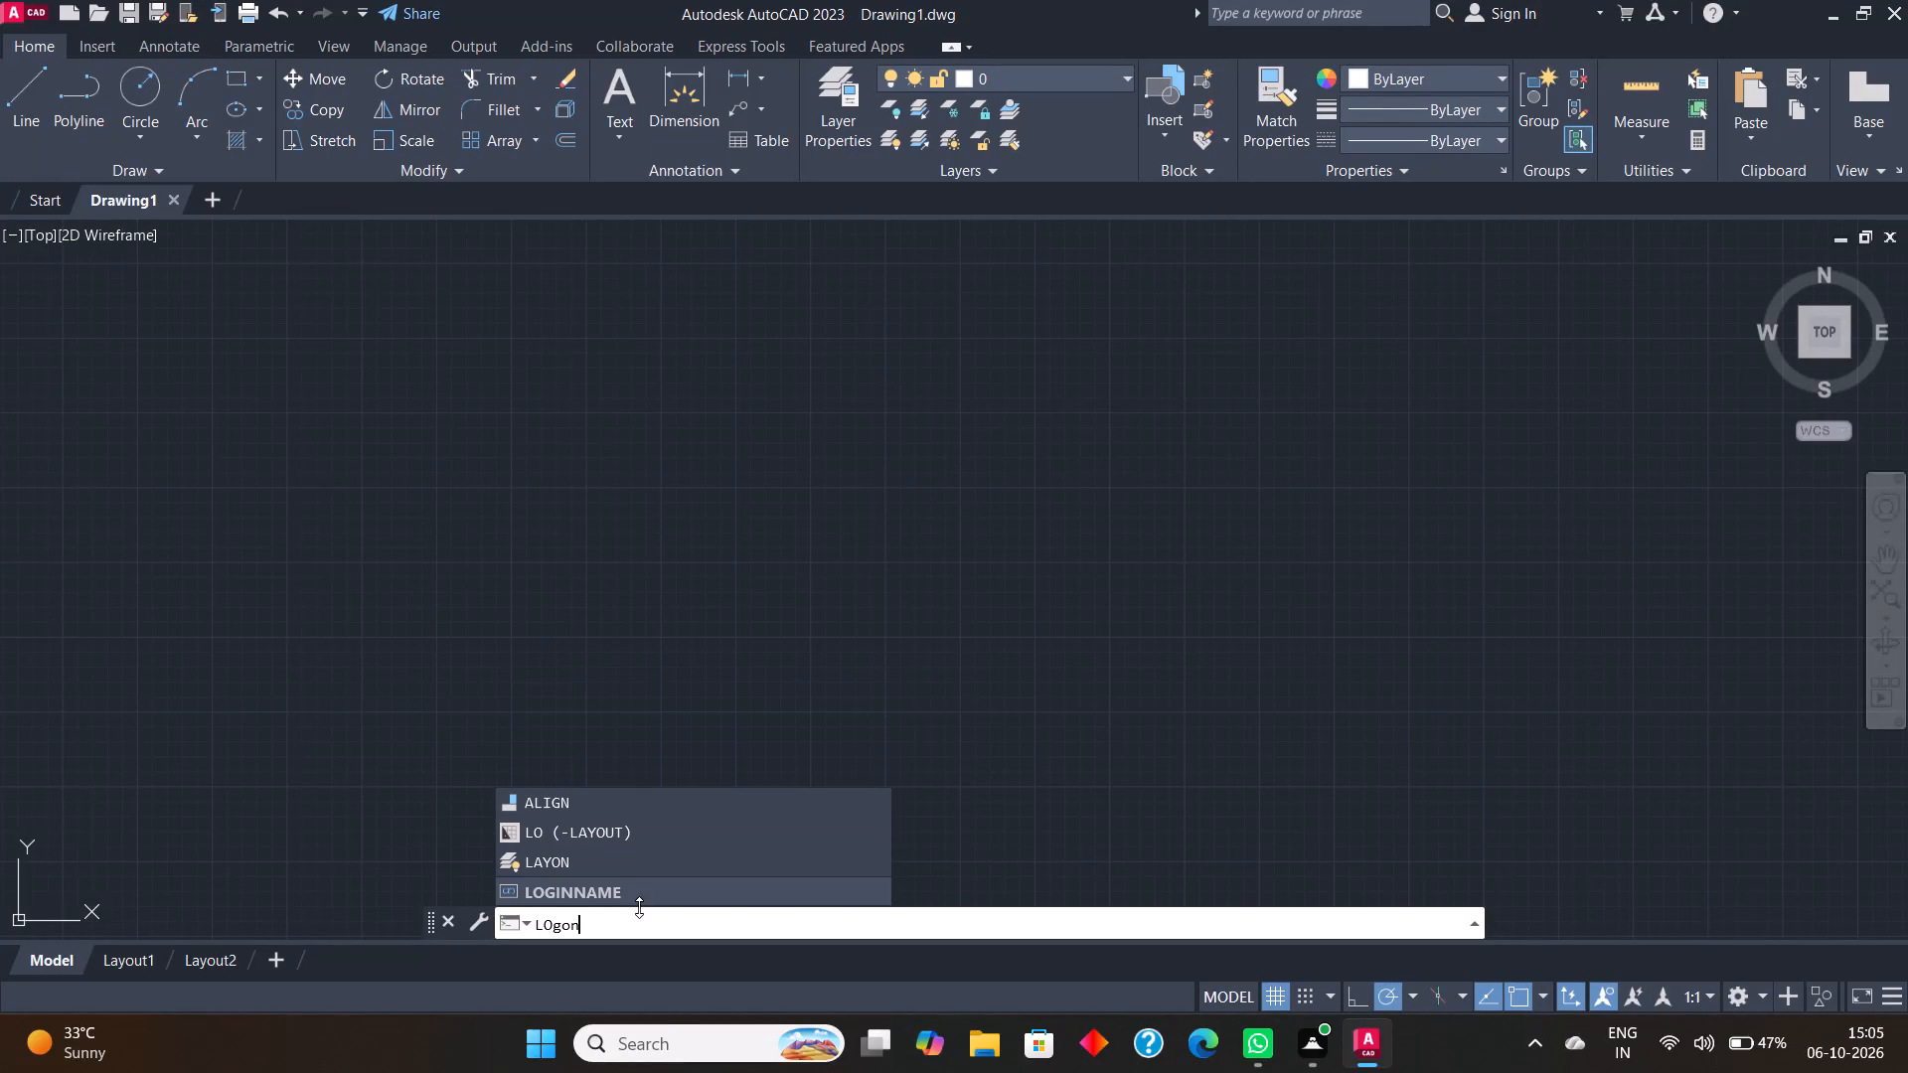
pyautogui.press('BackSpace')
pyautogui.press('BackSpace')
pyautogui.press('BackSpace')
pyautogui.press('BackSpace')
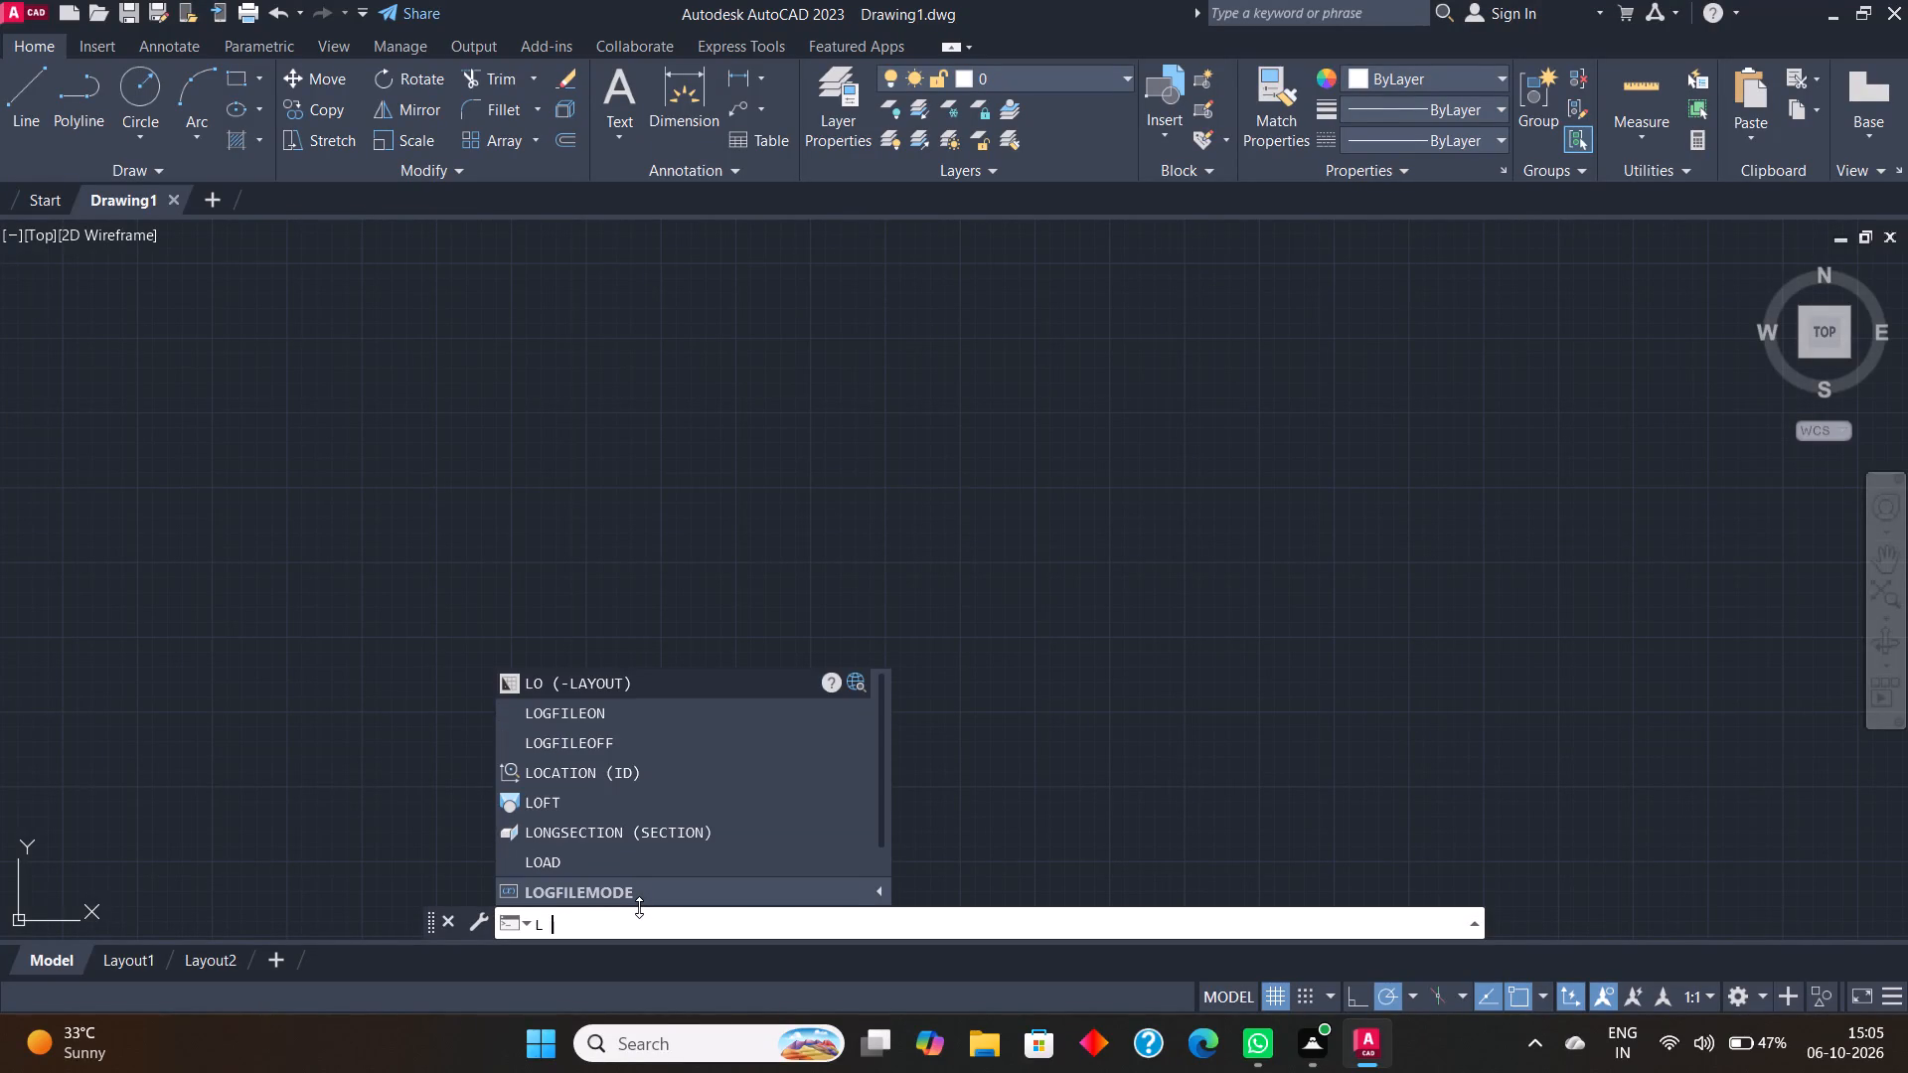
pyautogui.press('o')
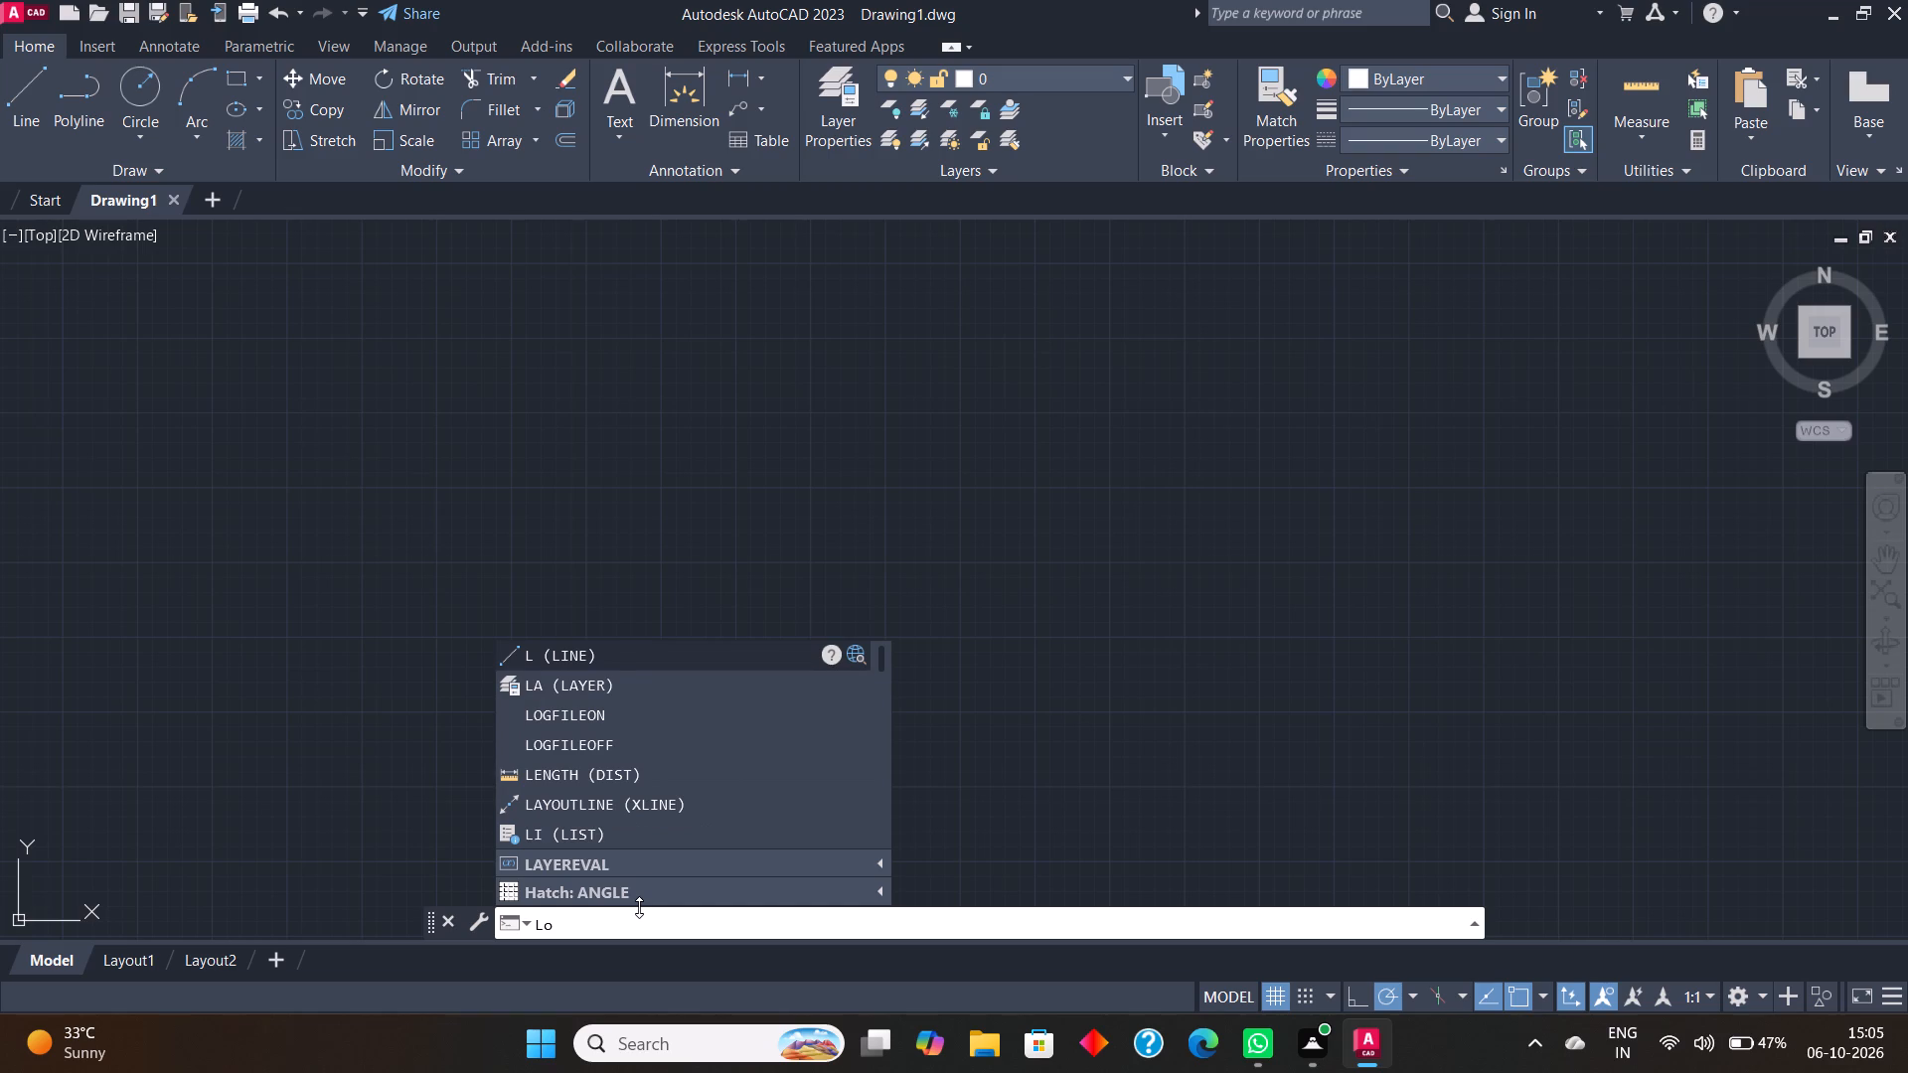
pyautogui.press('BackSpace')
pyautogui.press('BackSpace')
pyautogui.press('BackSpace')
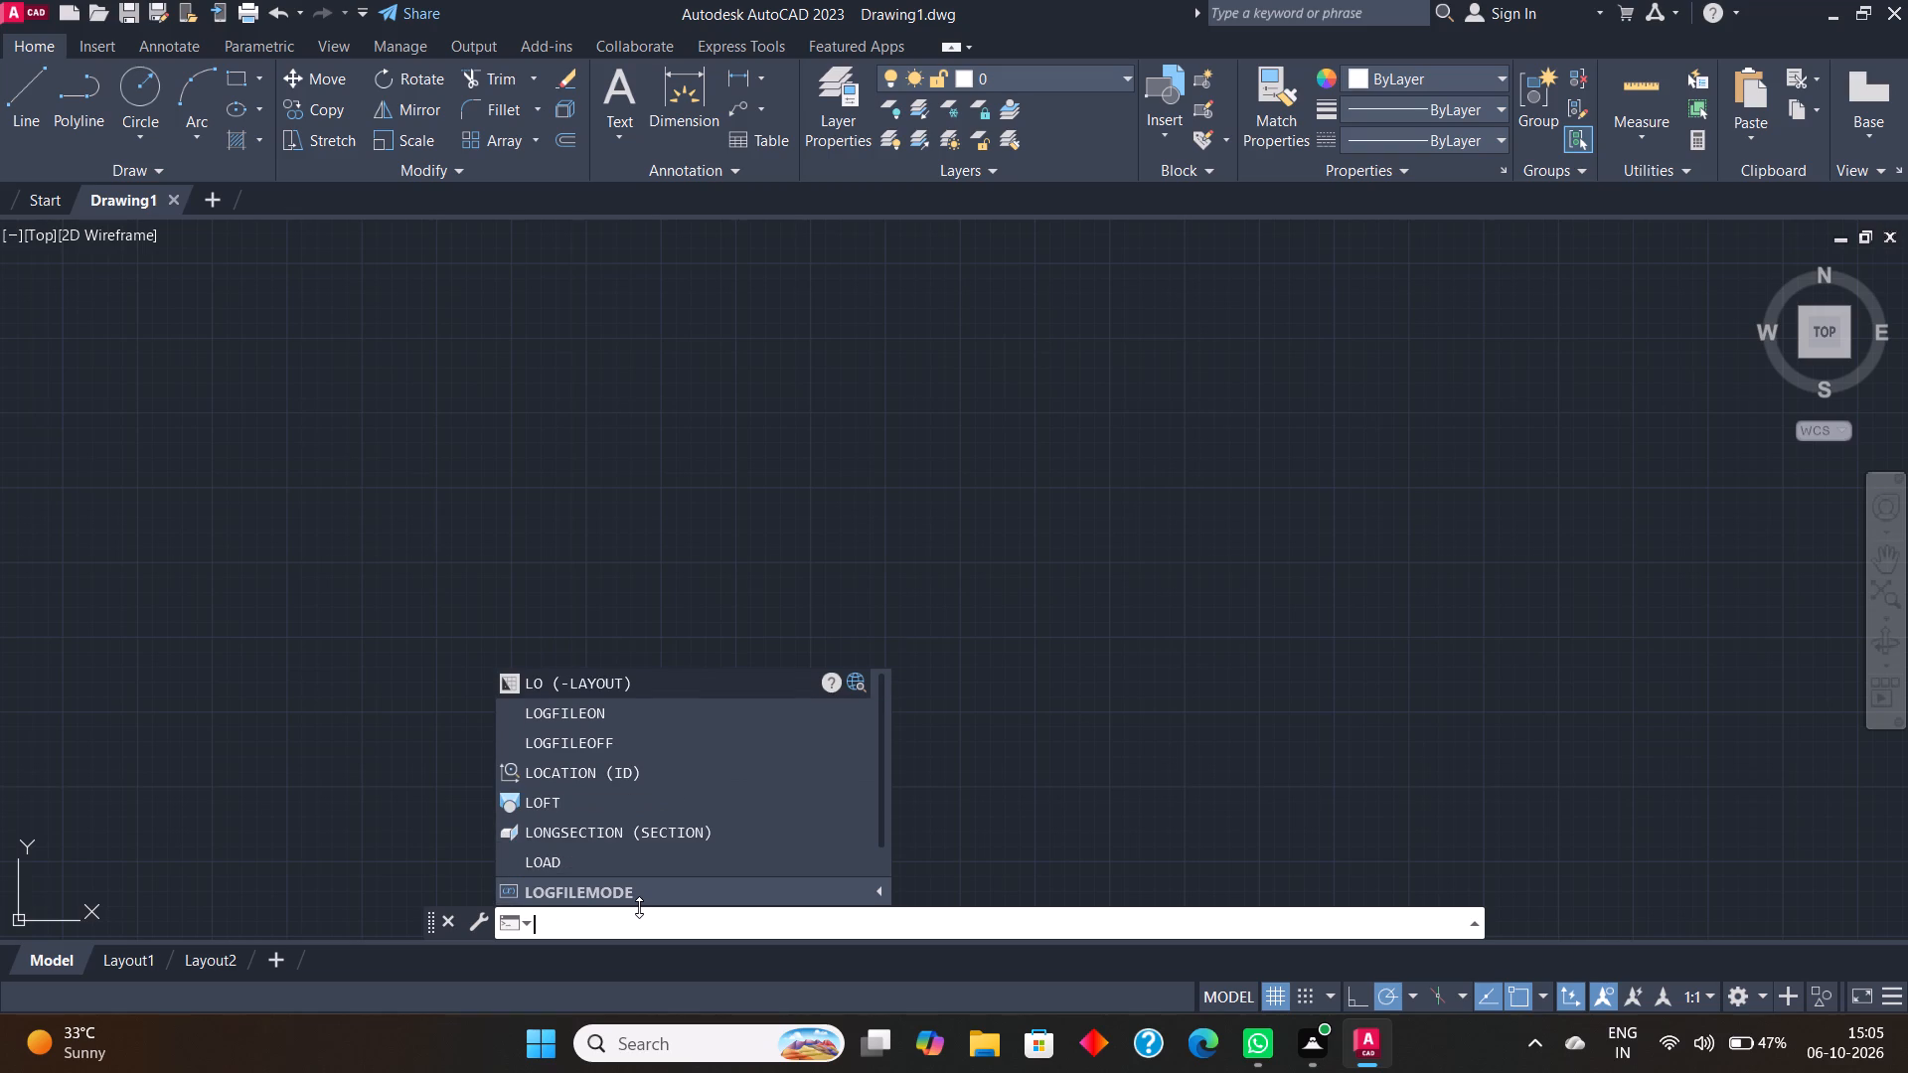
pyautogui.press('l')
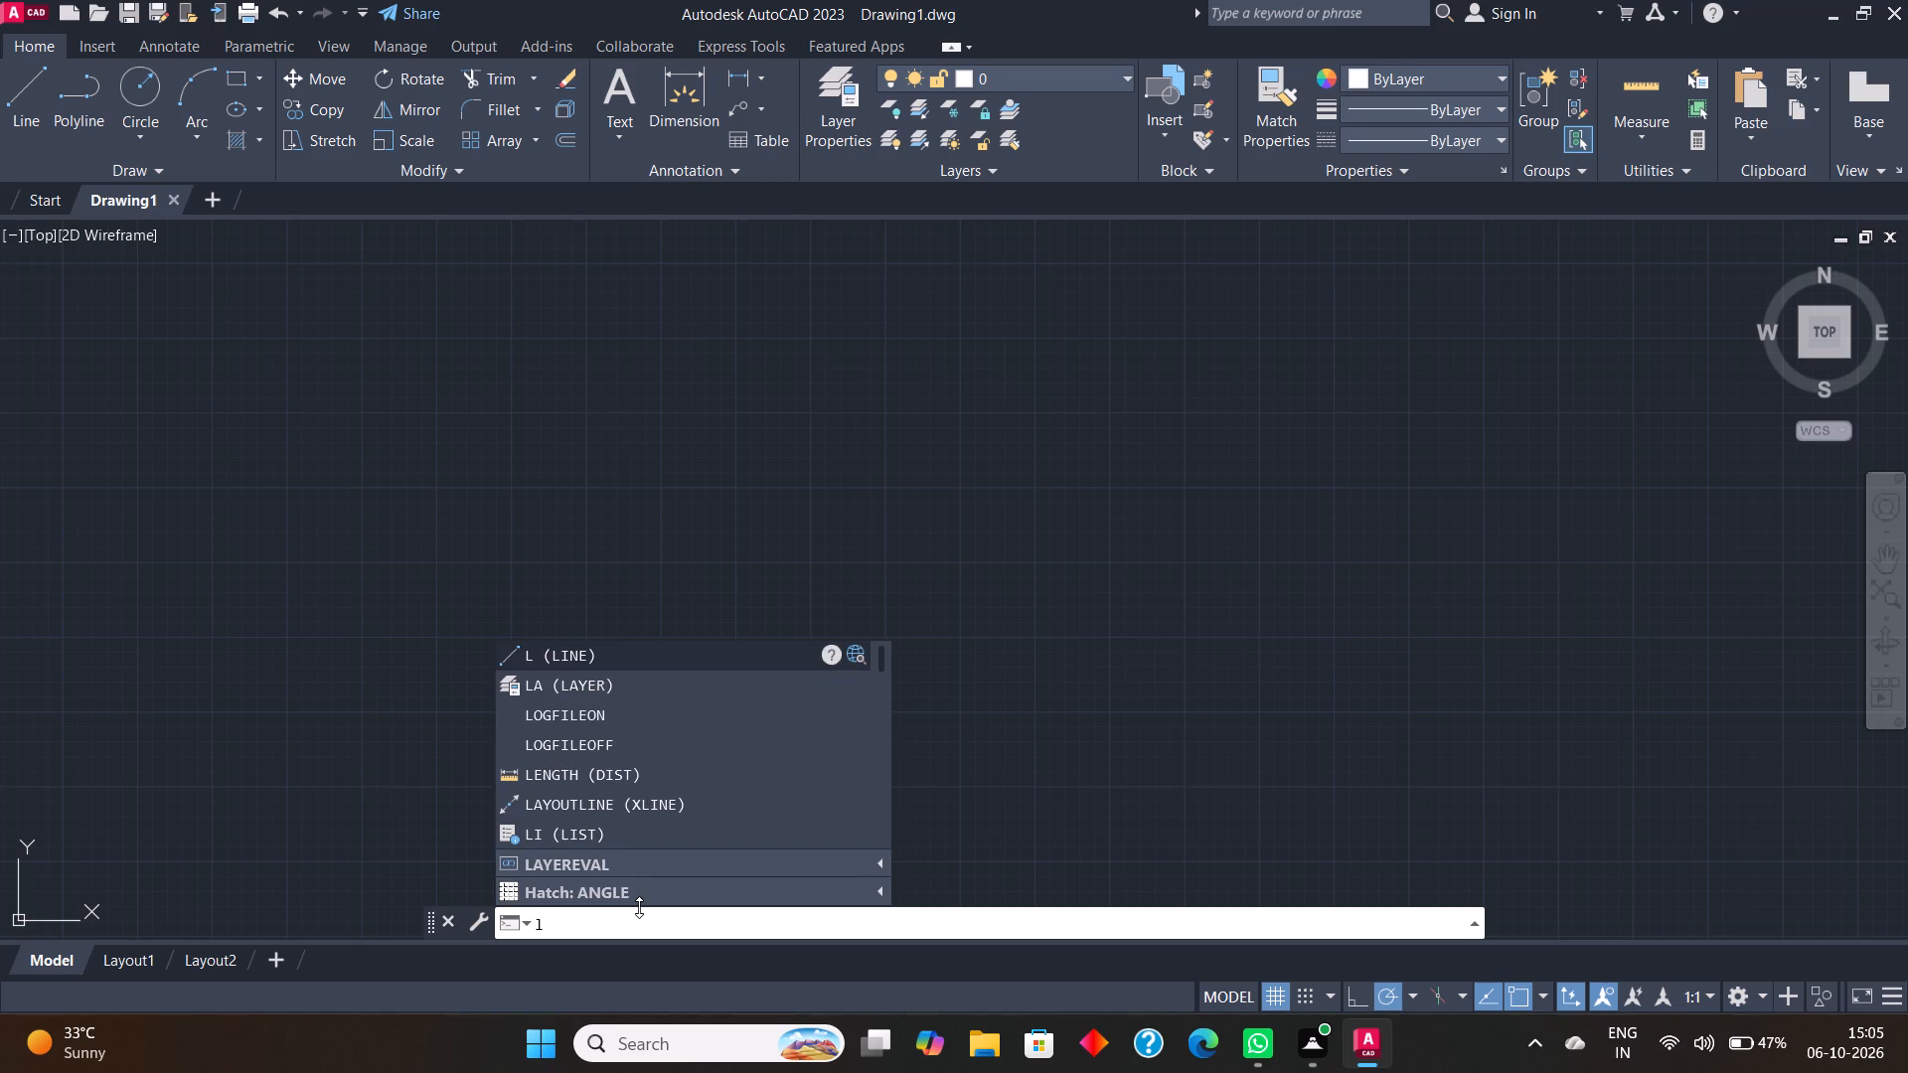
pyautogui.press('o')
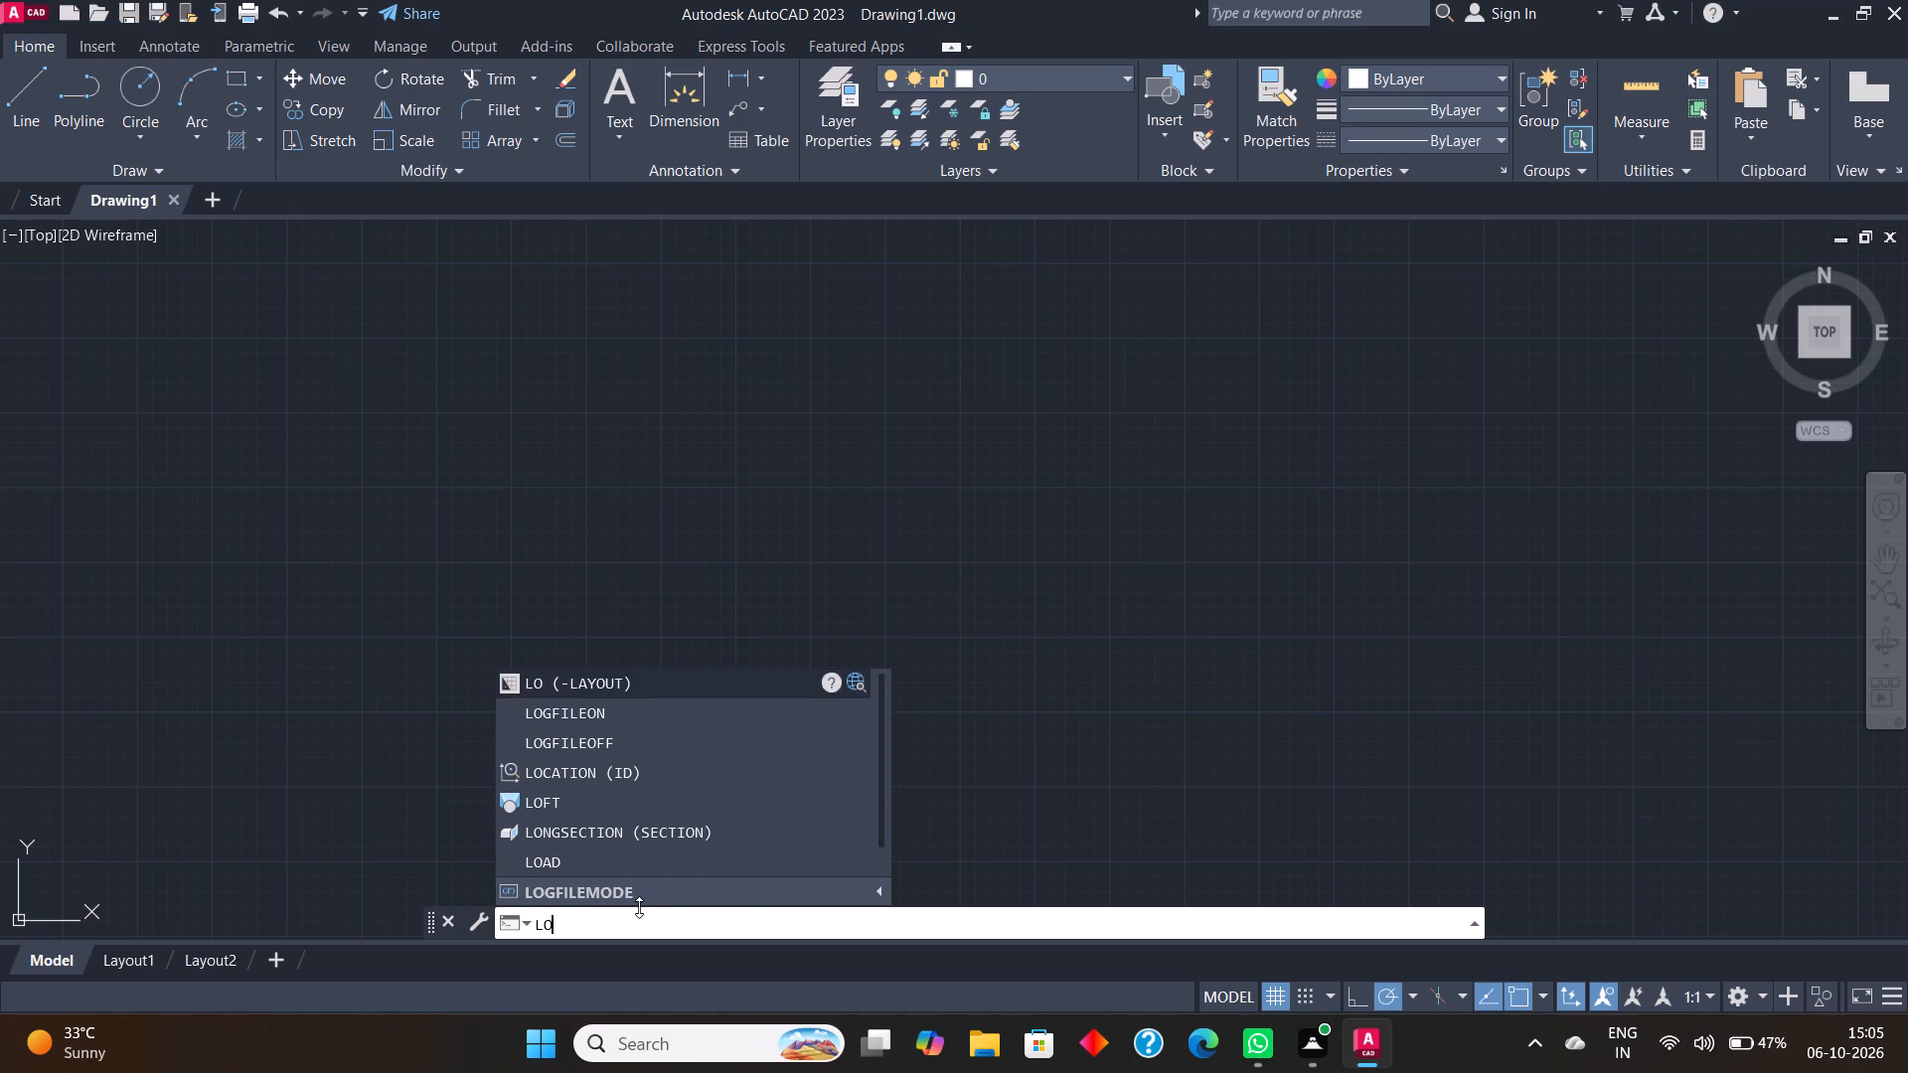
pyautogui.click(582, 712)
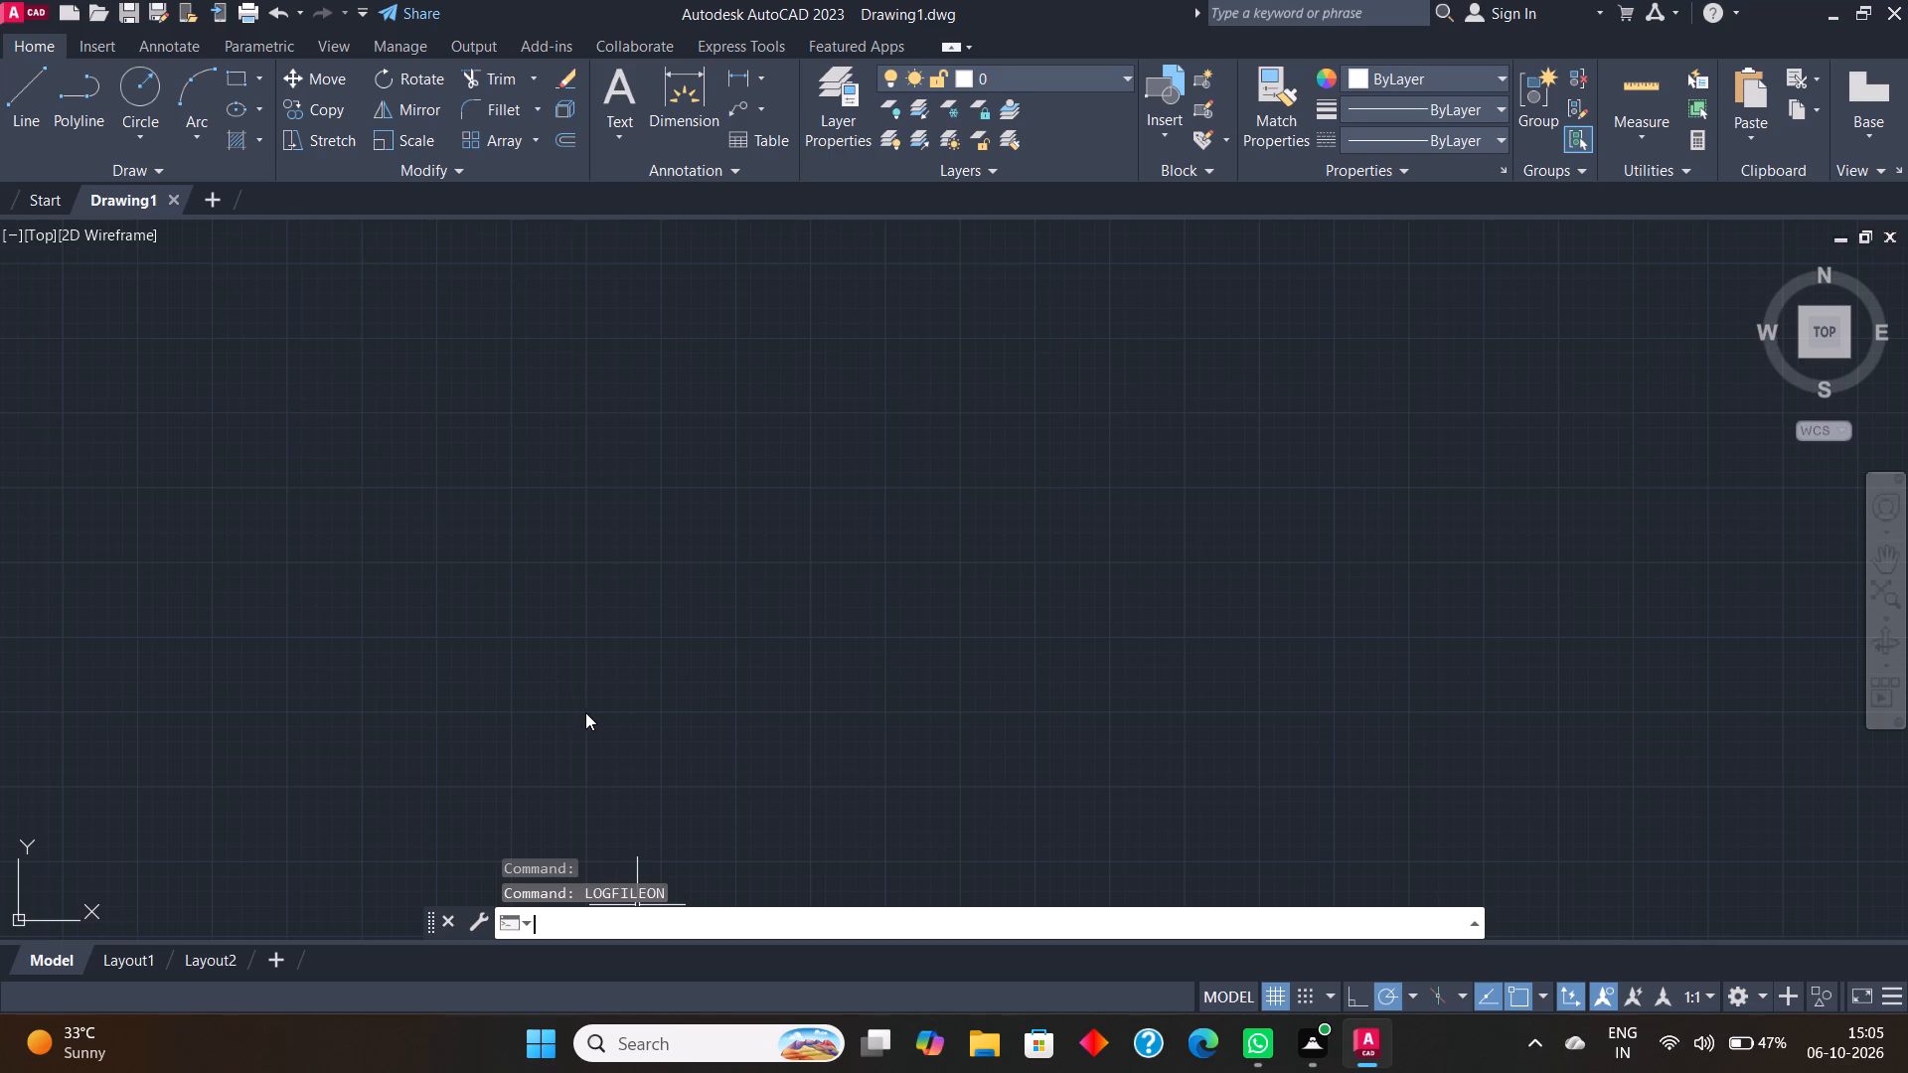
# Draw a circle with a diameter of 30 in the middle of the empty drawing area.
pyautogui.click(148, 129)
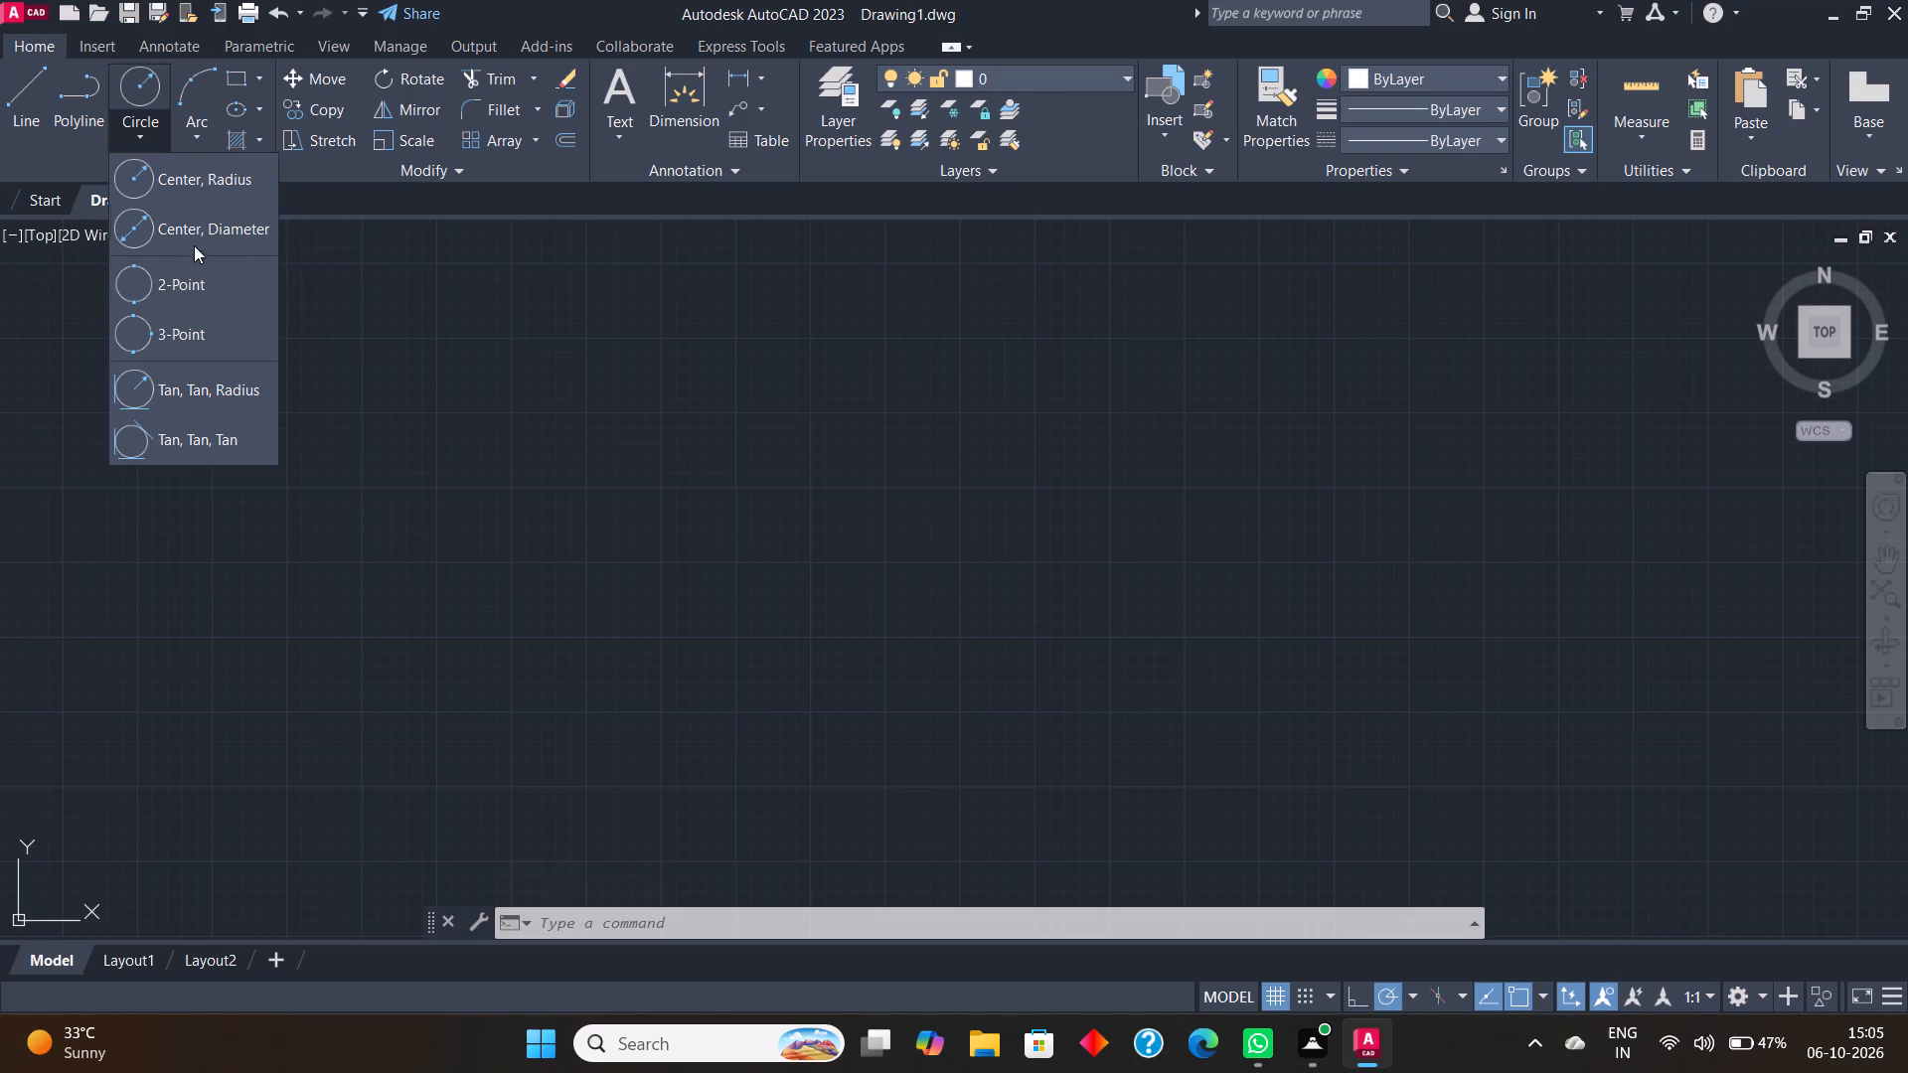
pyautogui.click(217, 224)
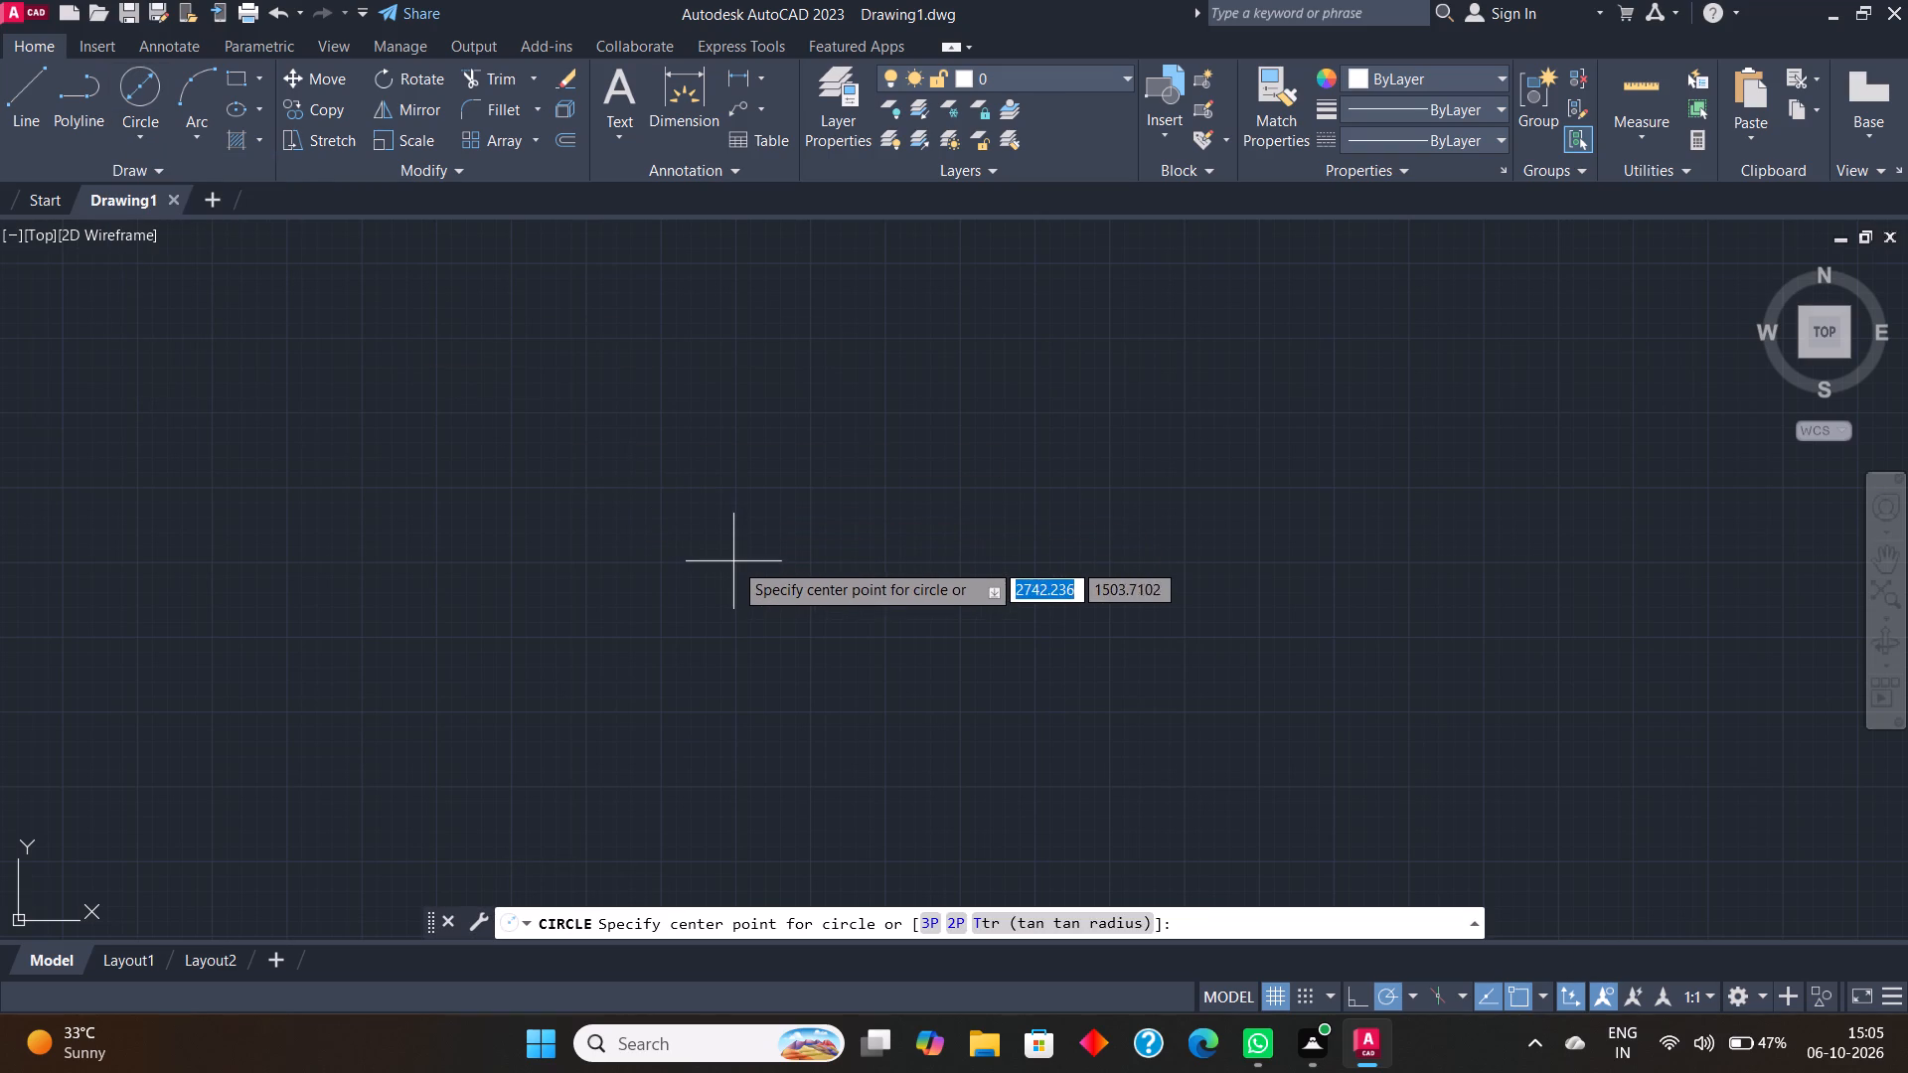
pyautogui.click(733, 560)
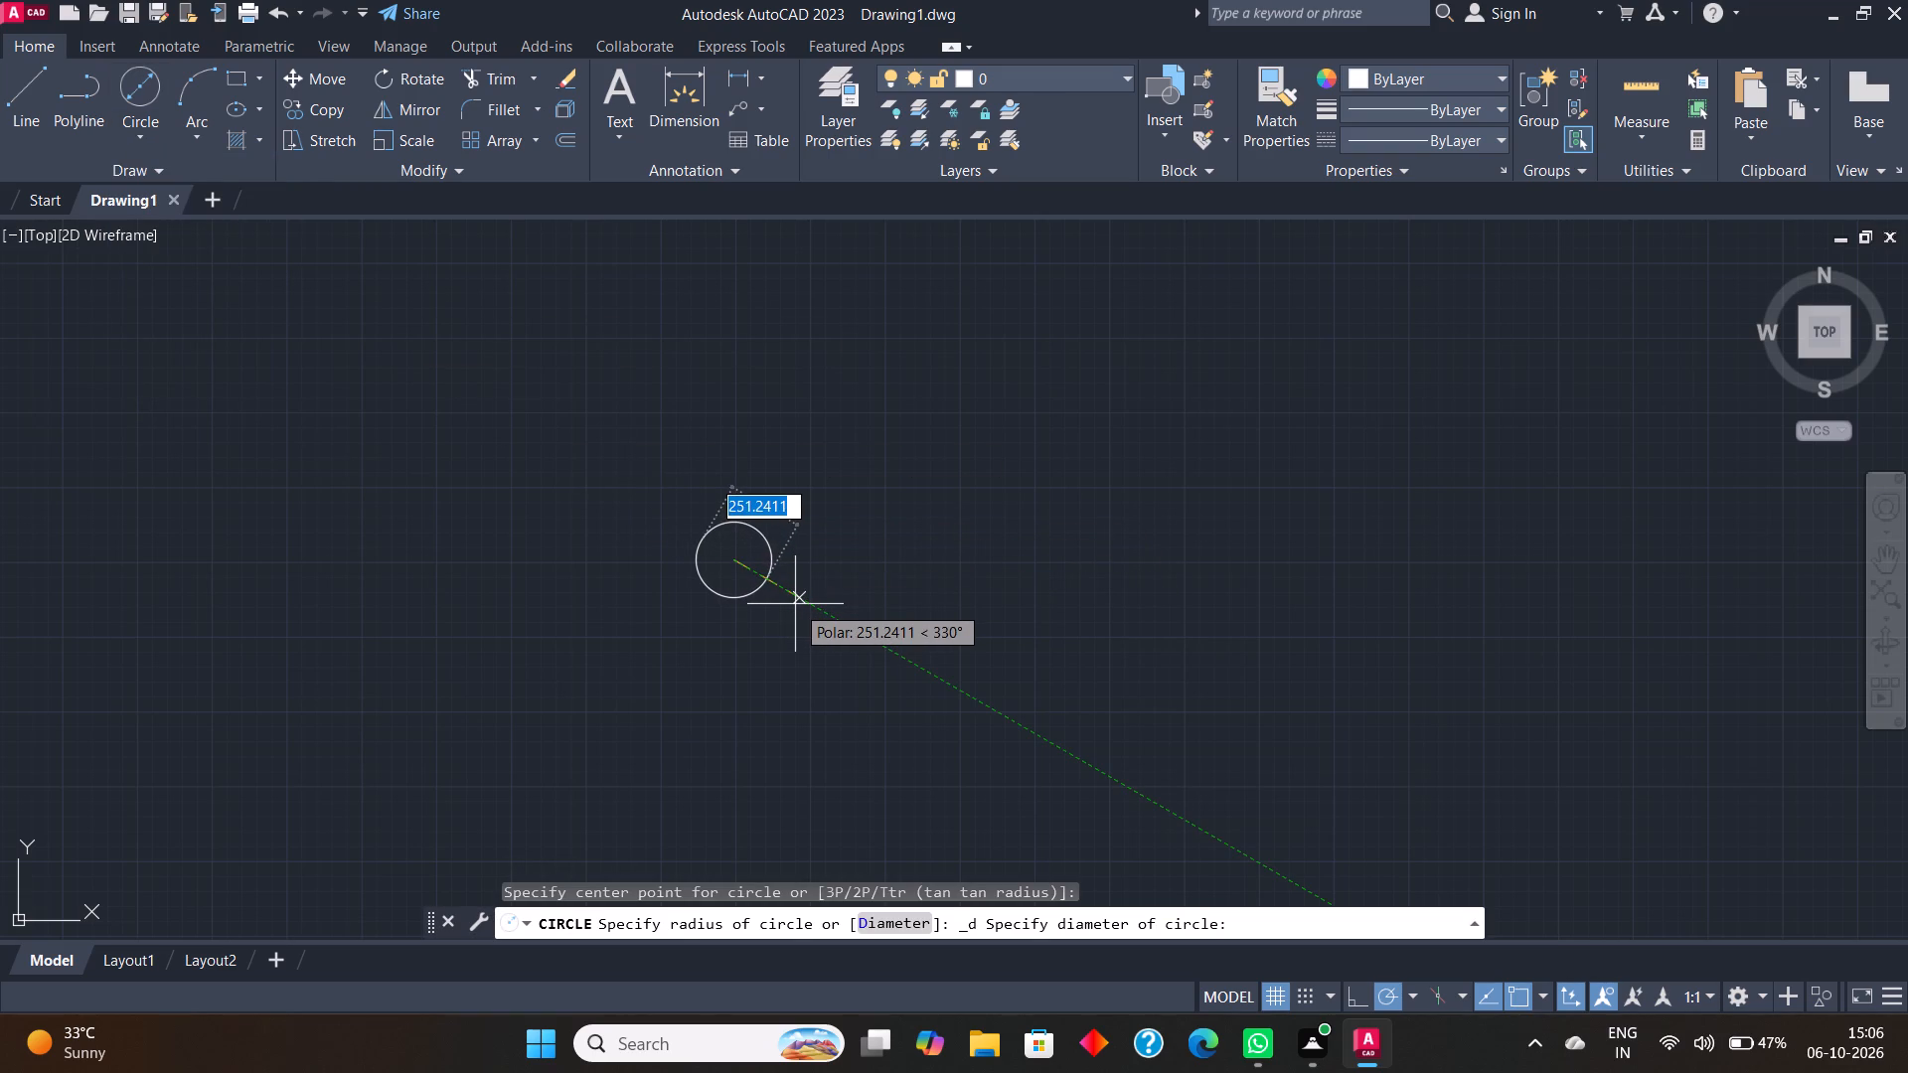
pyautogui.write('30')
pyautogui.press('Return')
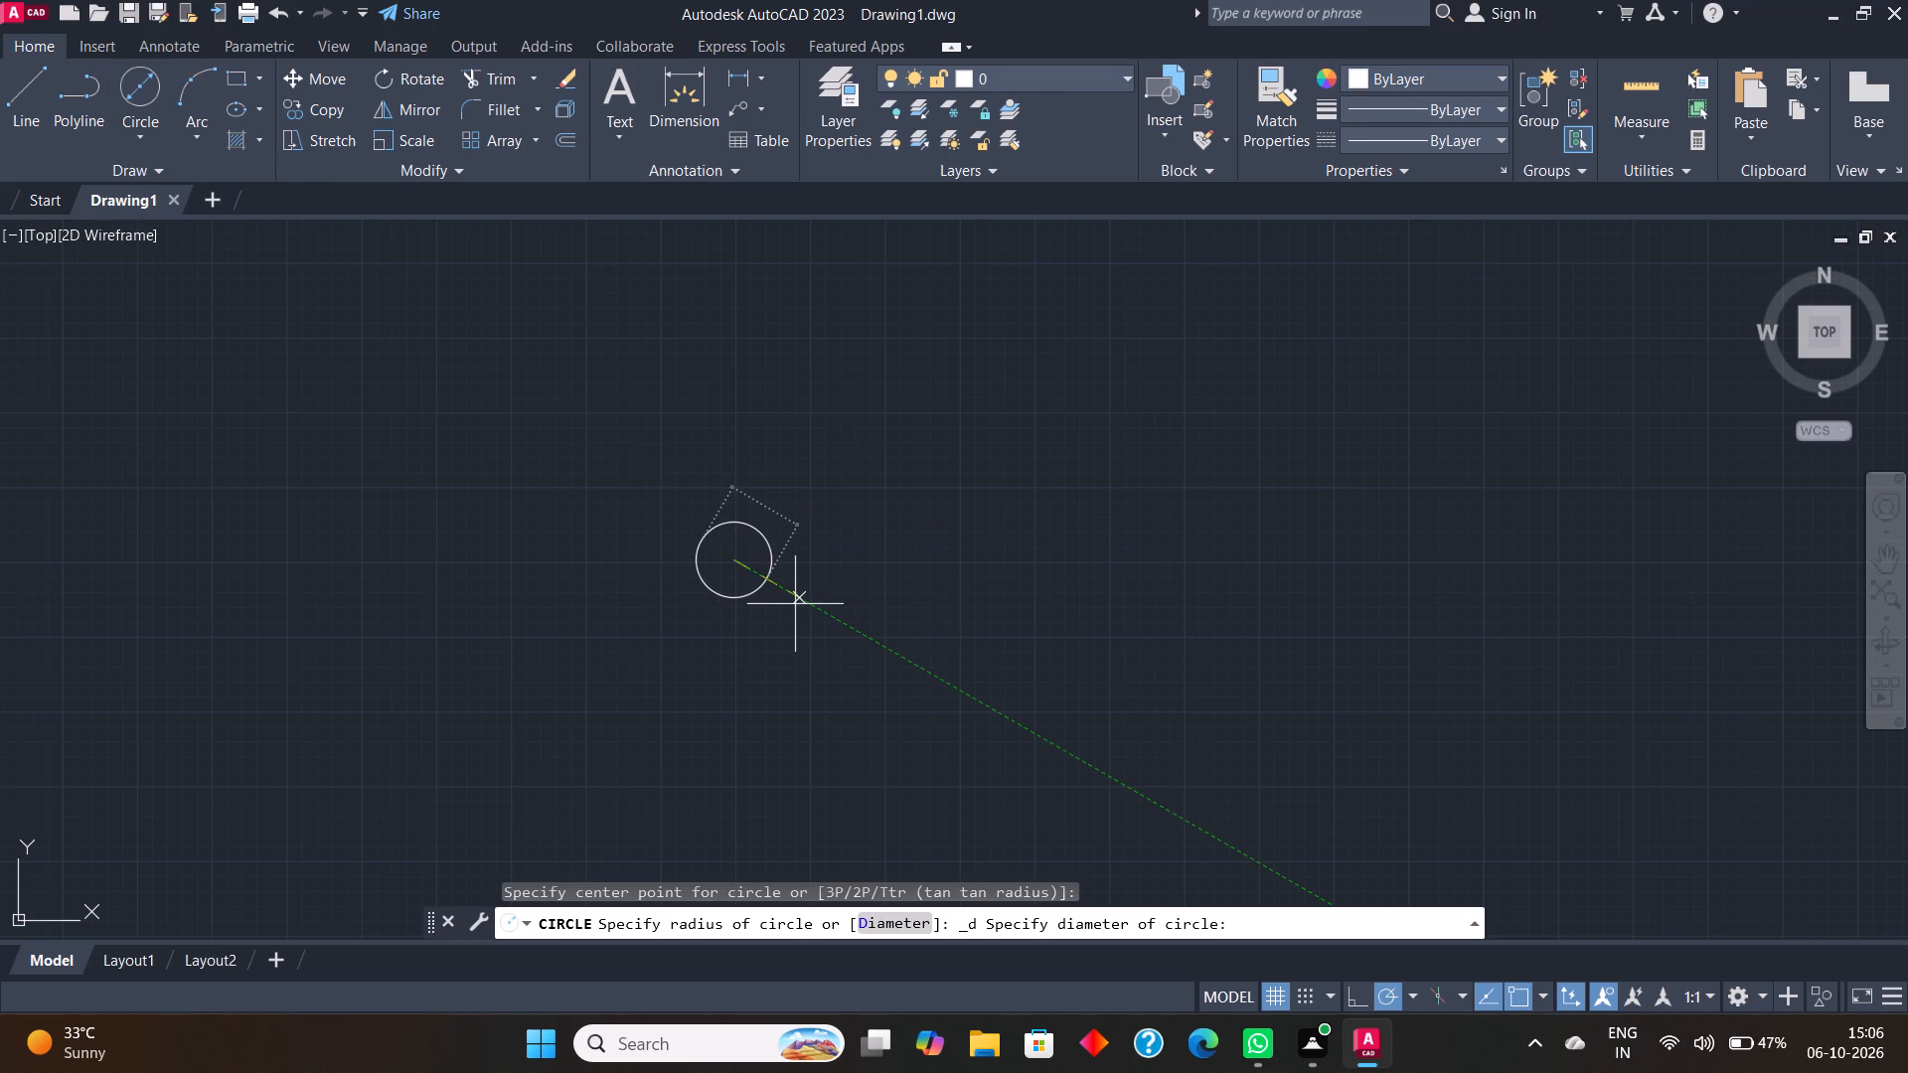
# Draw a second circle with a diameter of 66, concentric with the first circle.
pyautogui.scroll(5, 731, 564)
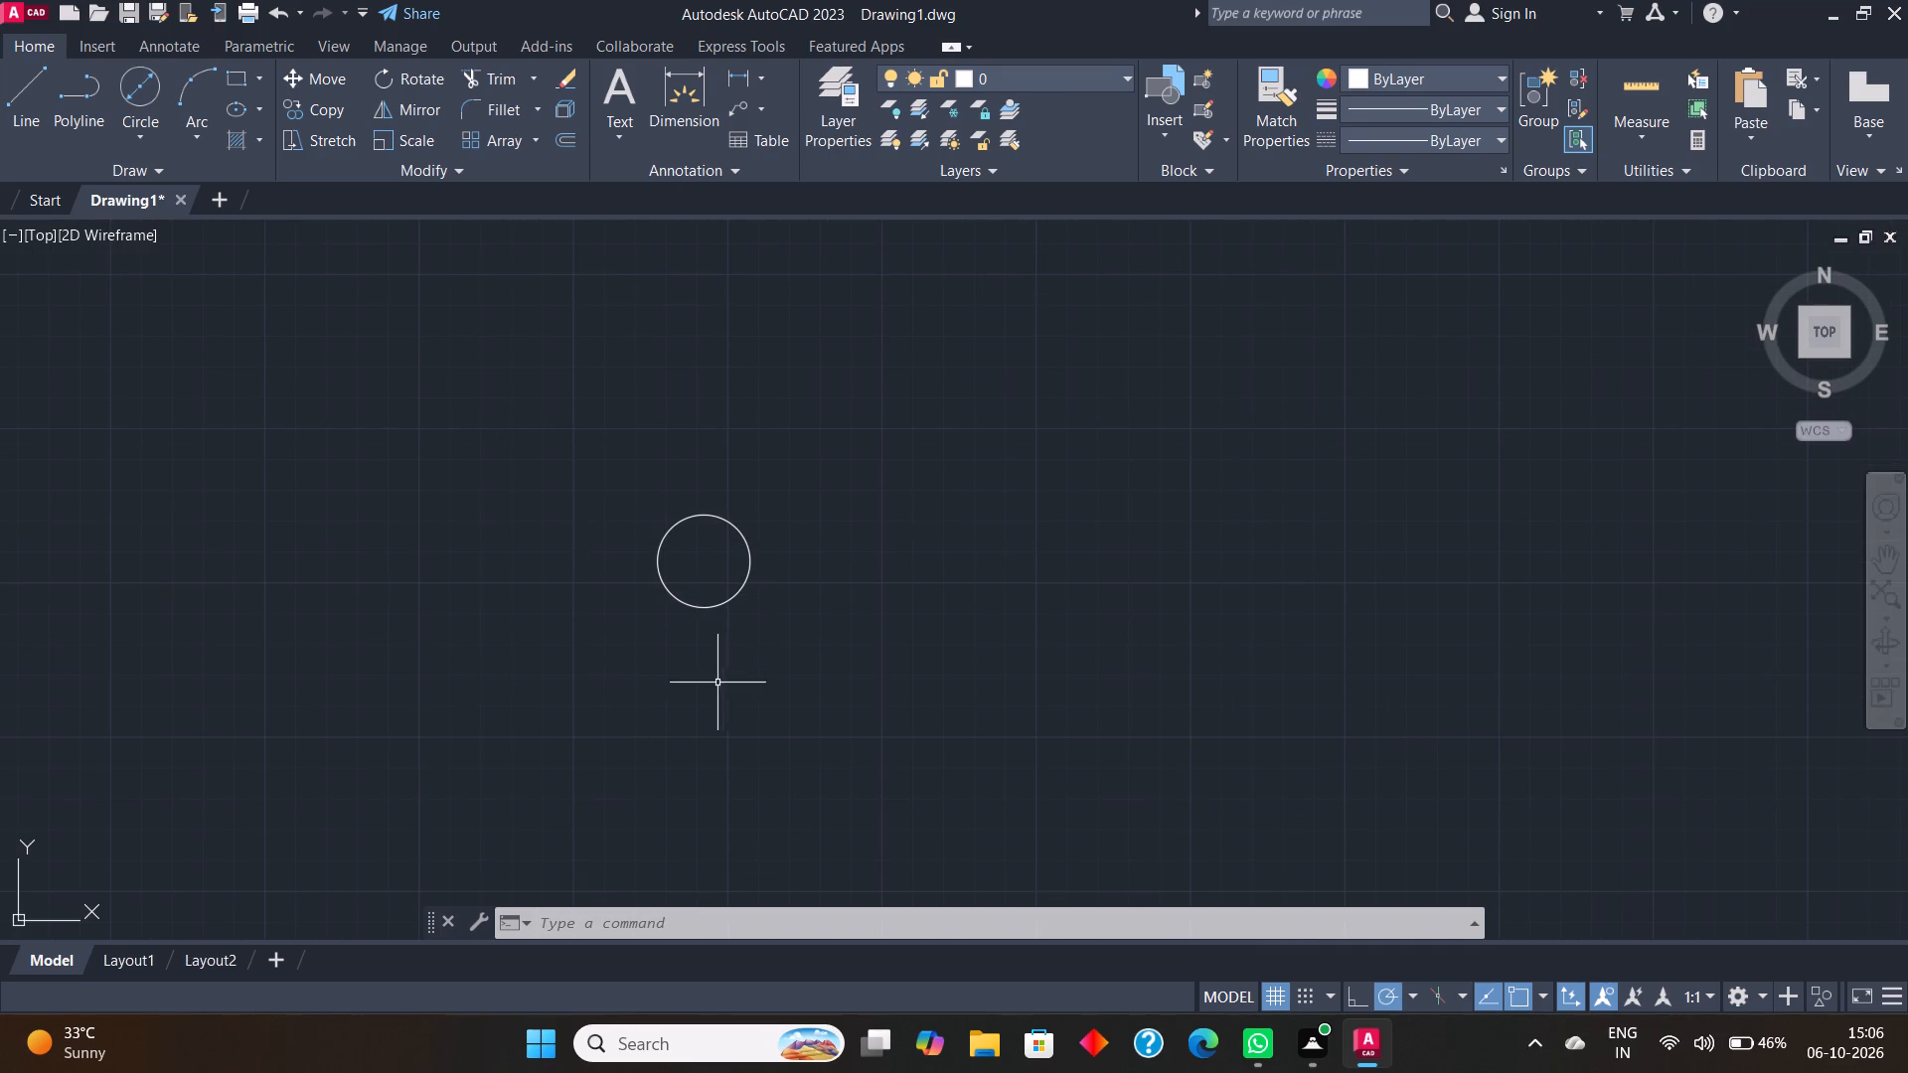
pyautogui.click(123, 130)
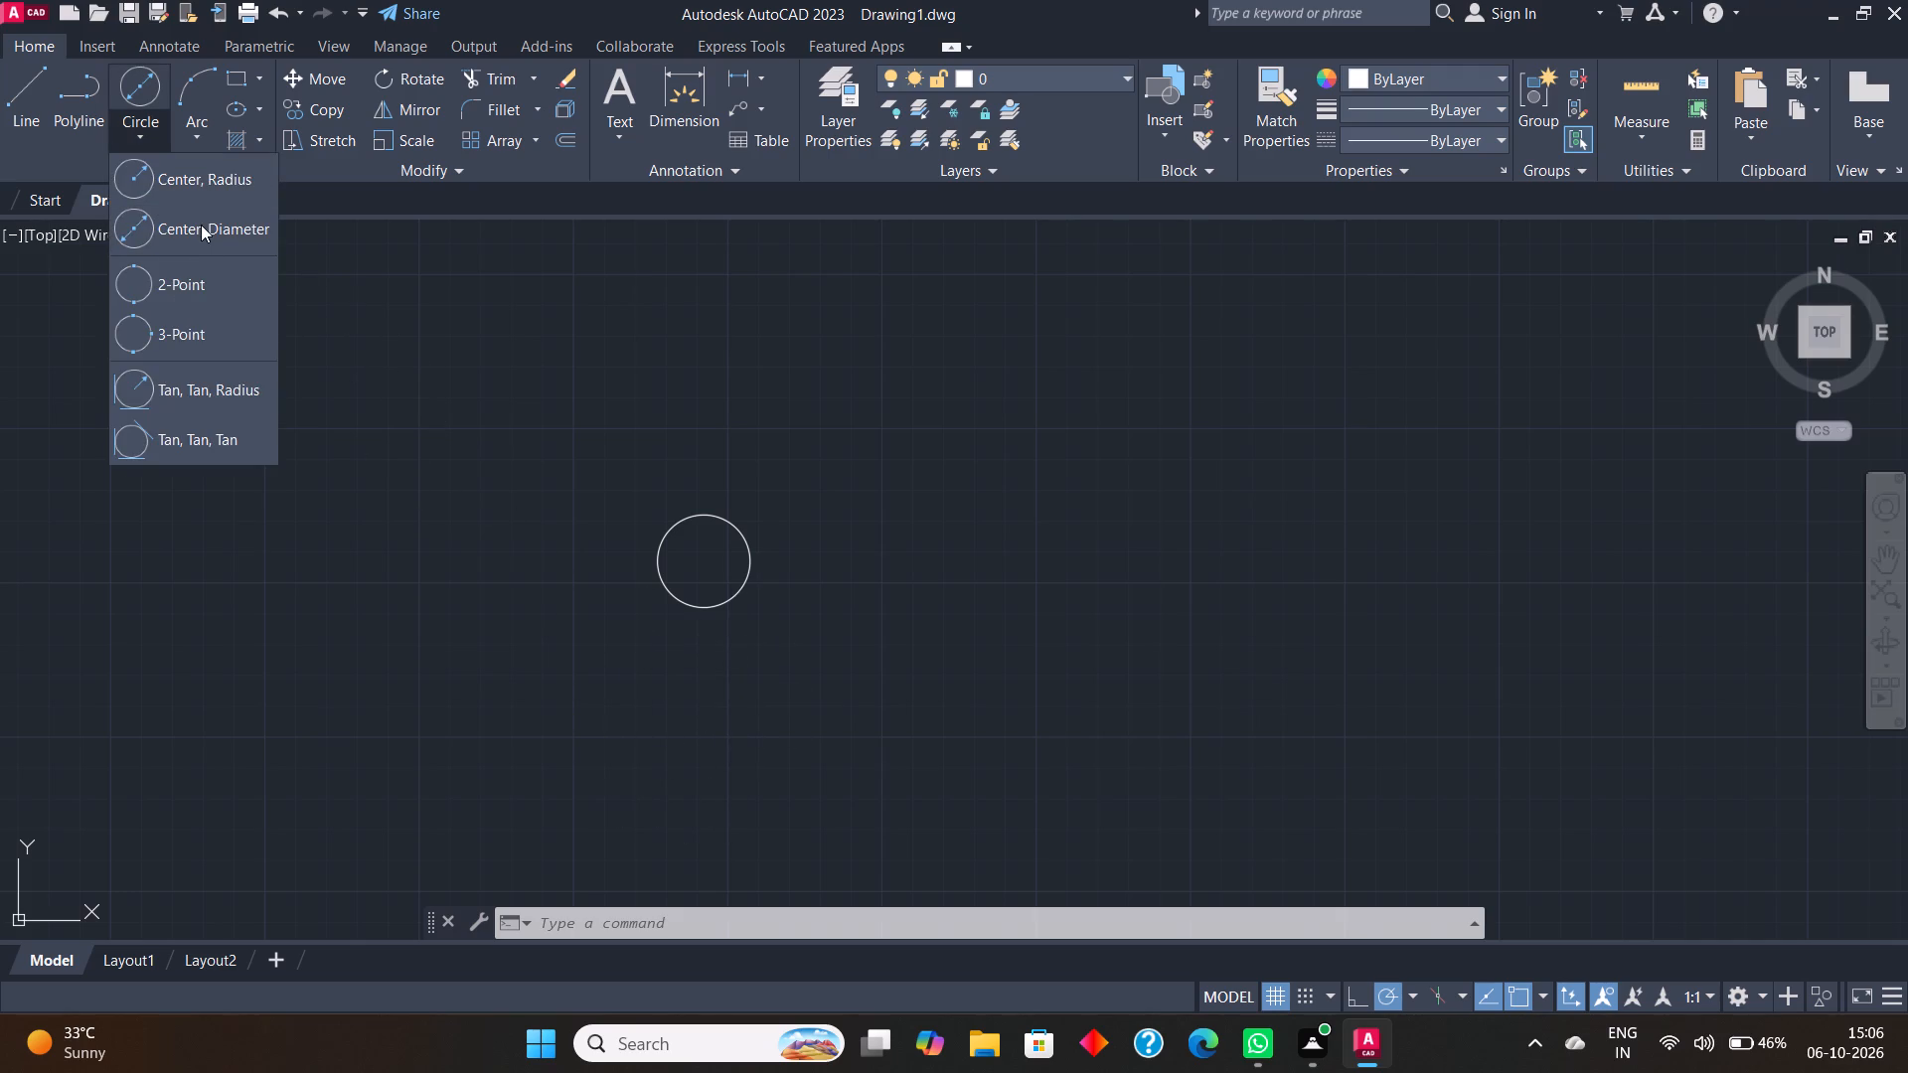
pyautogui.click(201, 225)
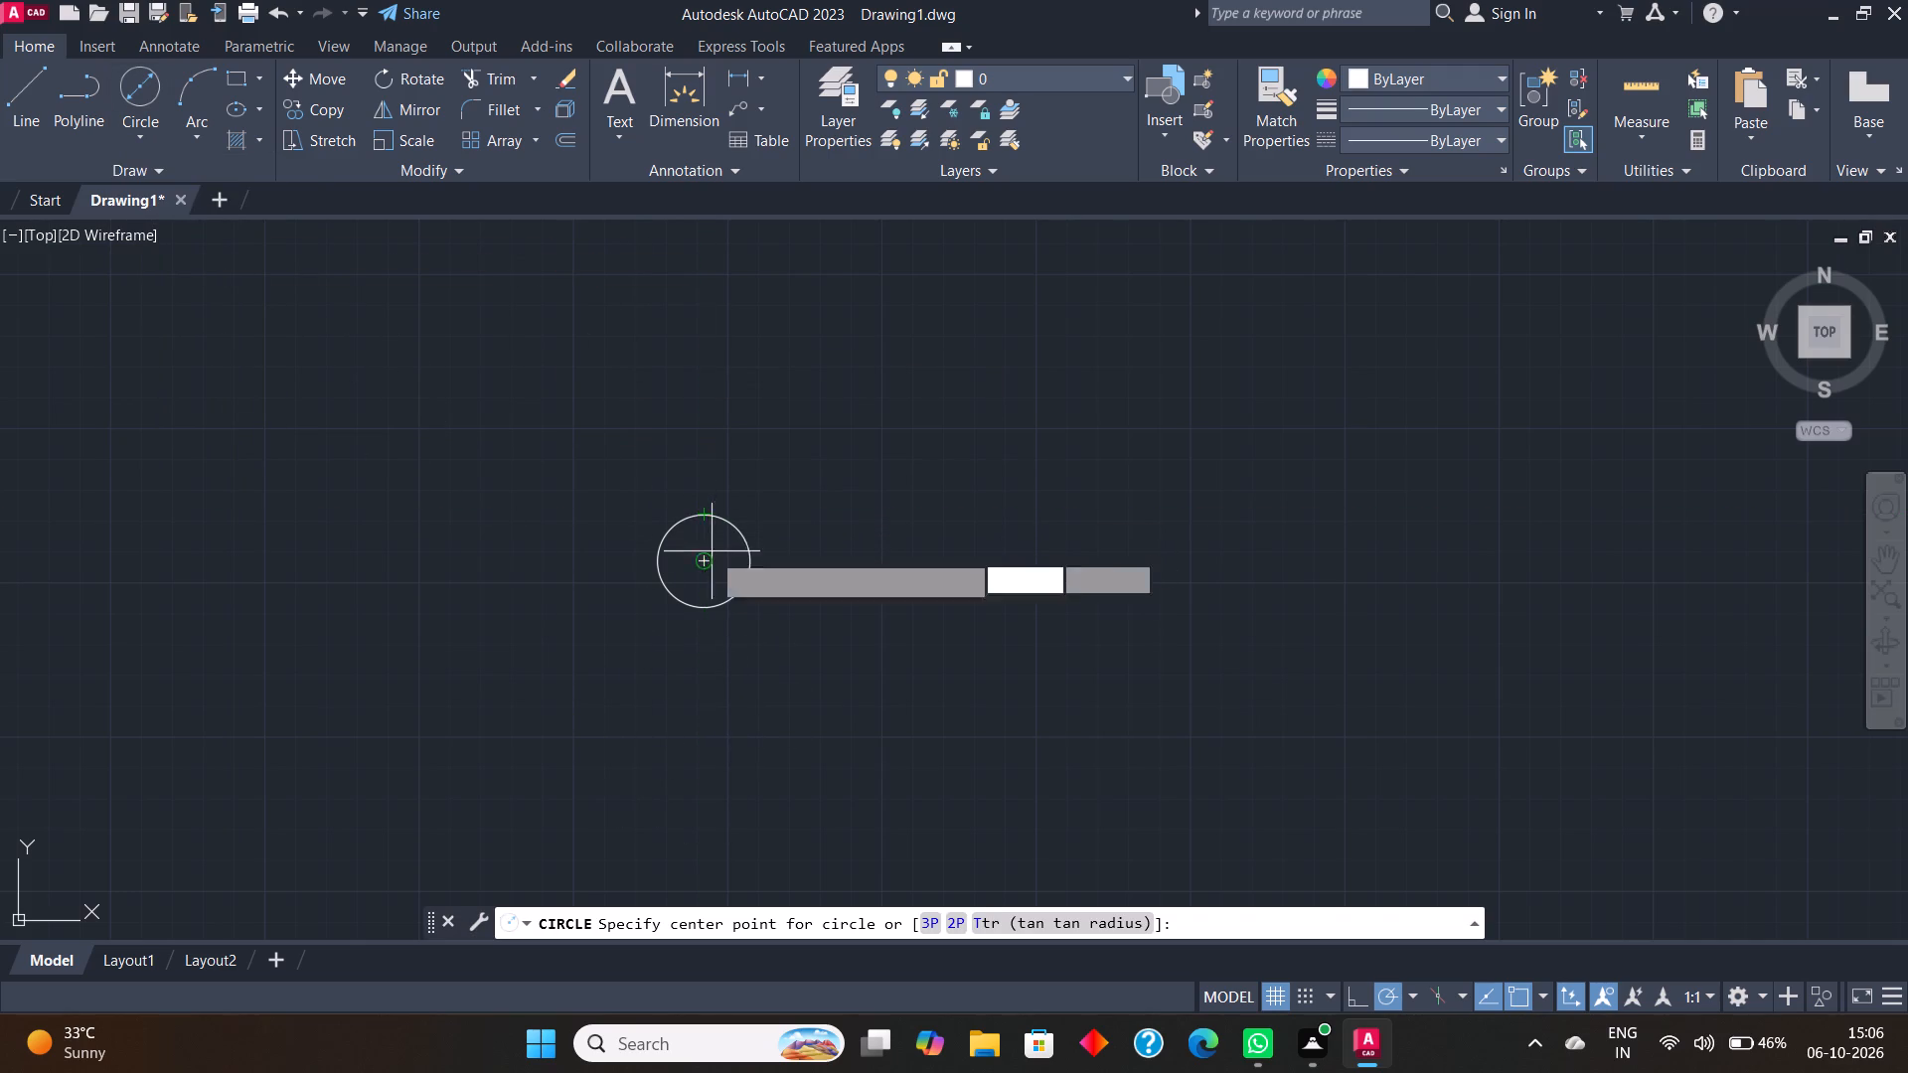
pyautogui.click(709, 562)
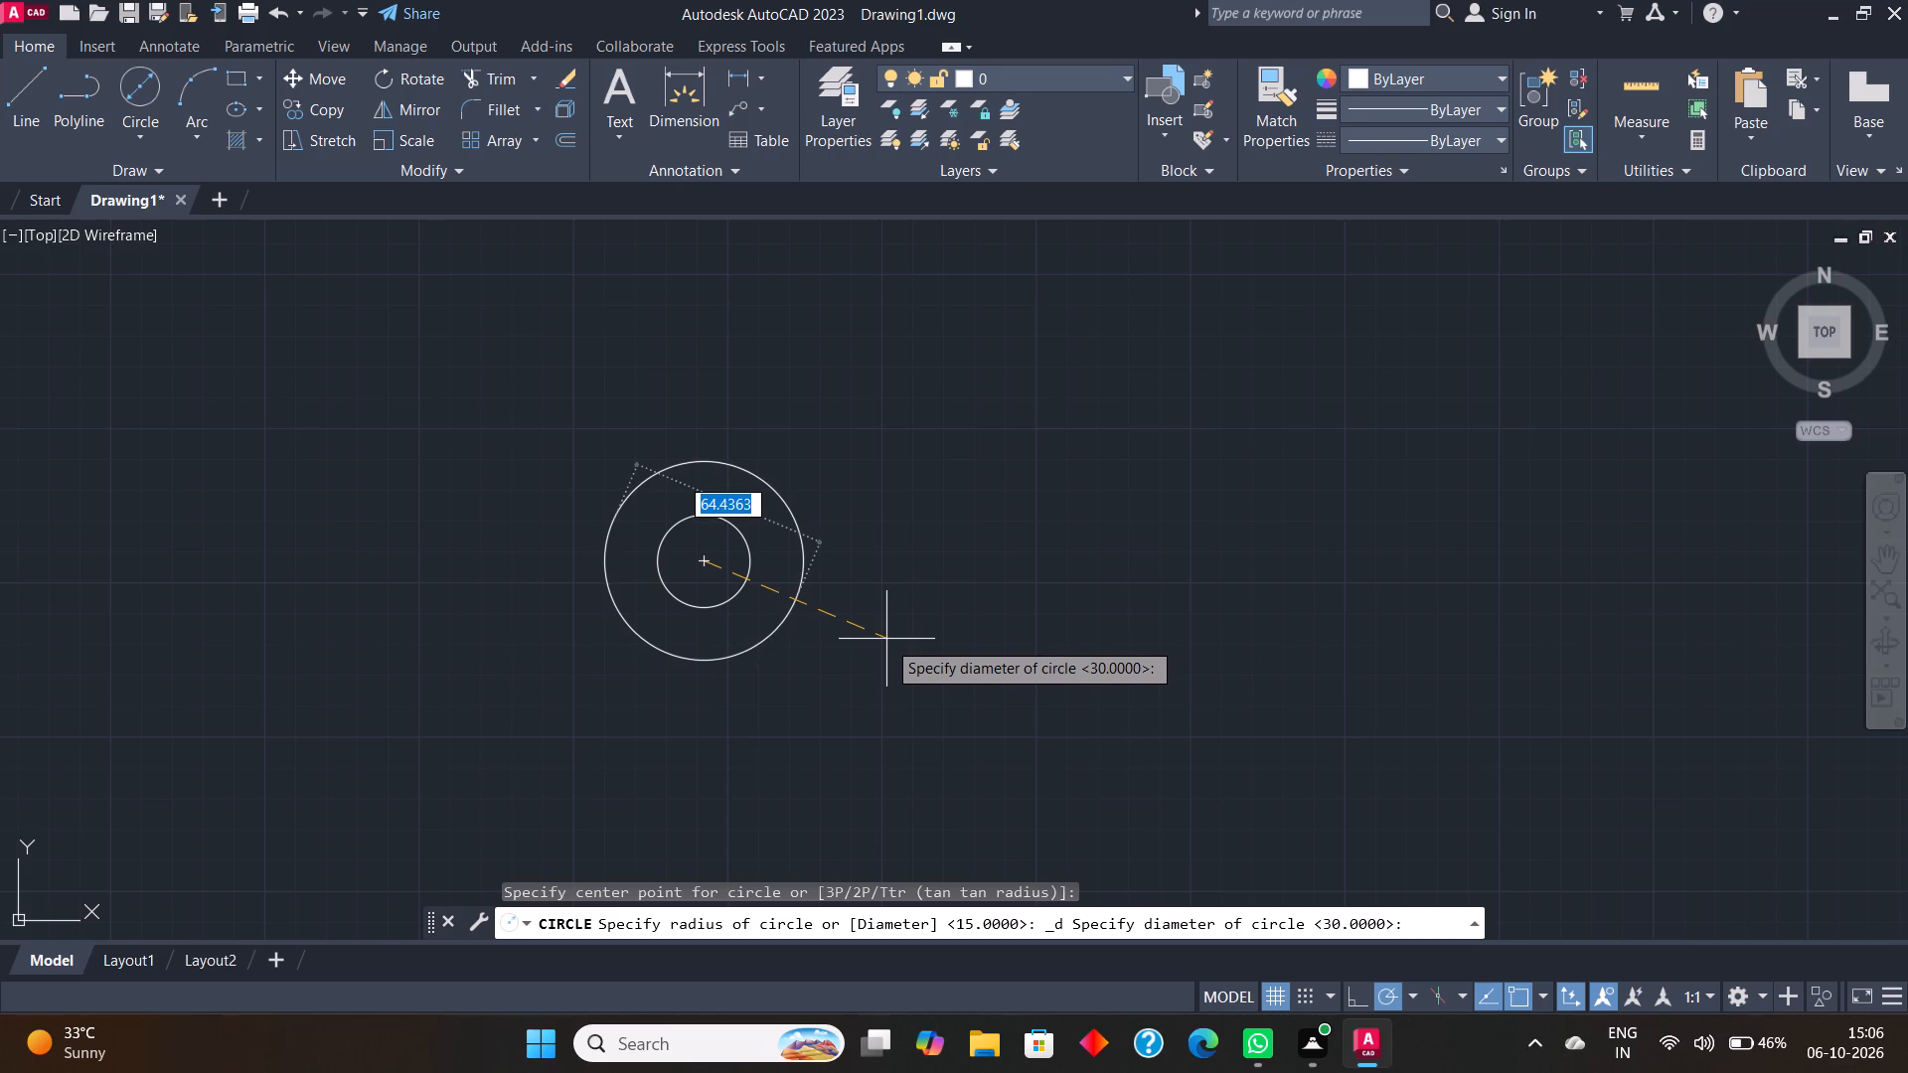
pyautogui.write('66')
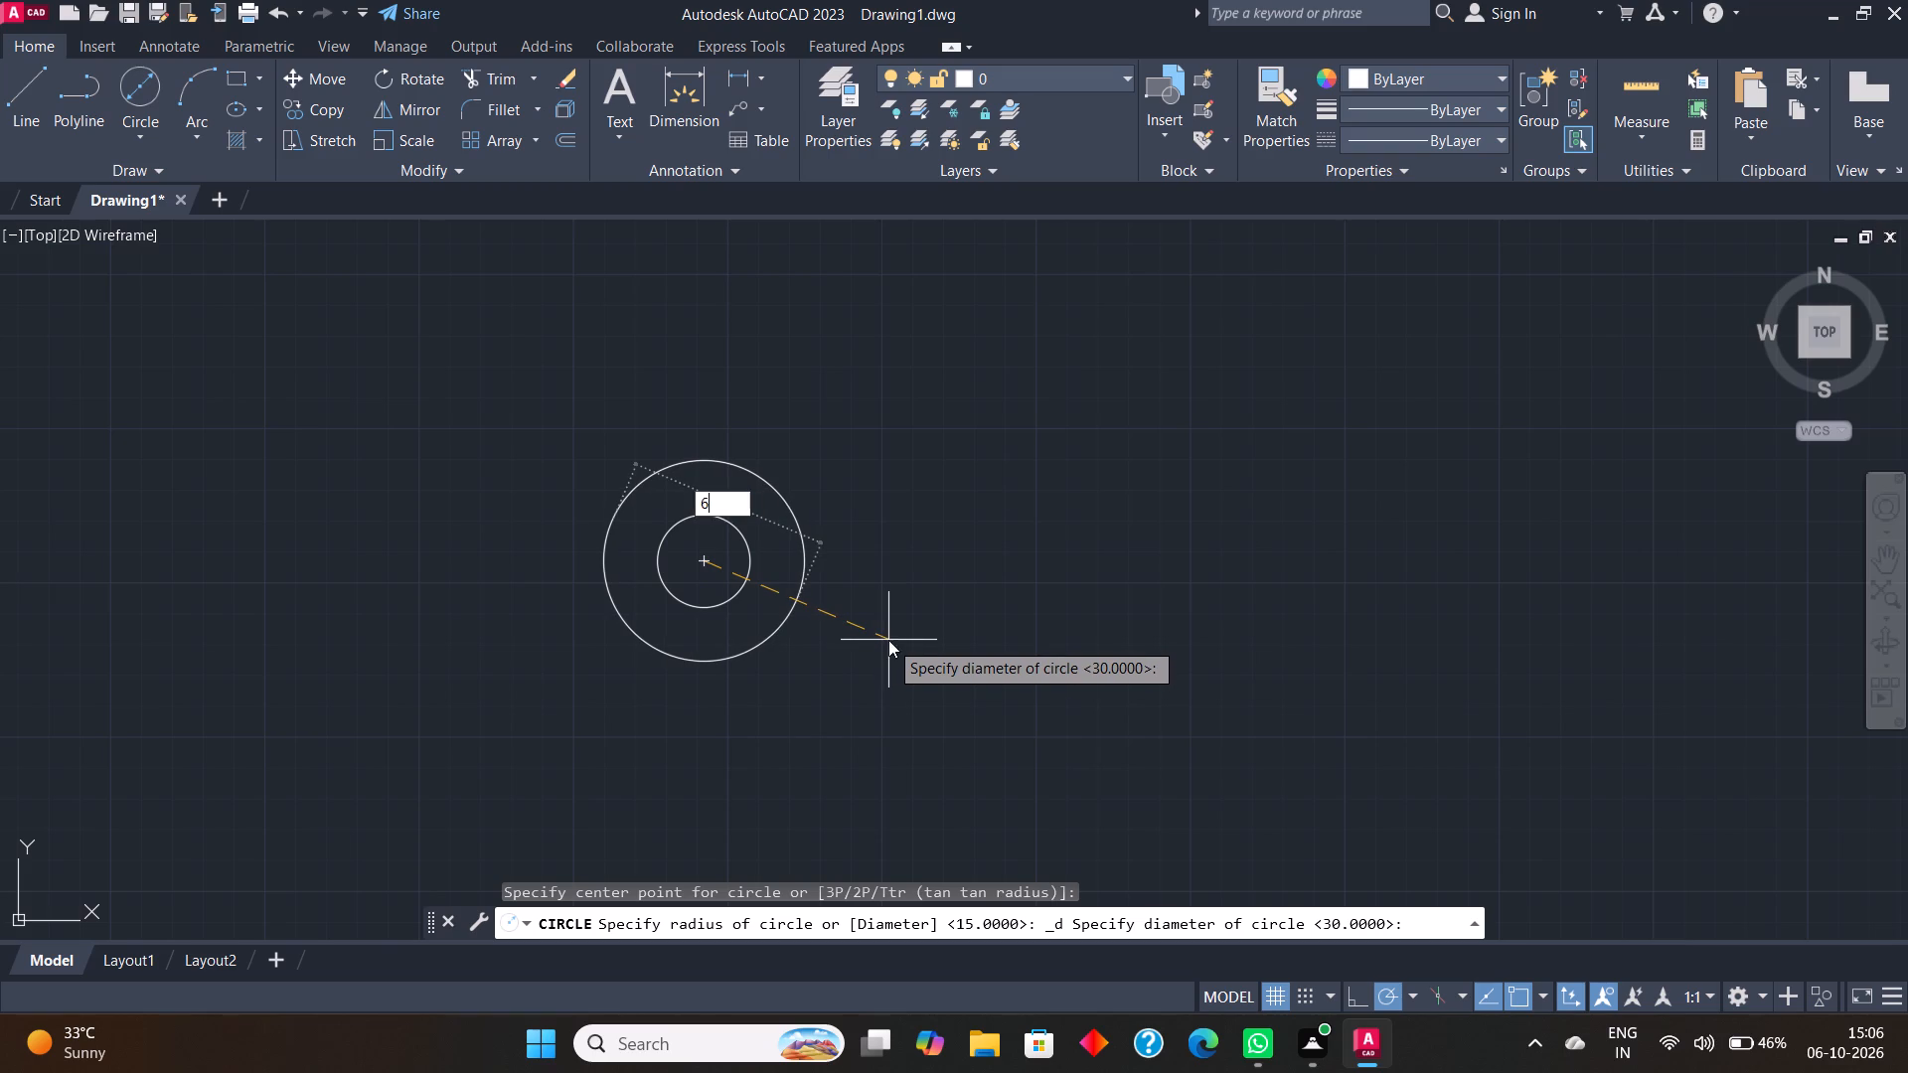
pyautogui.press('Return')
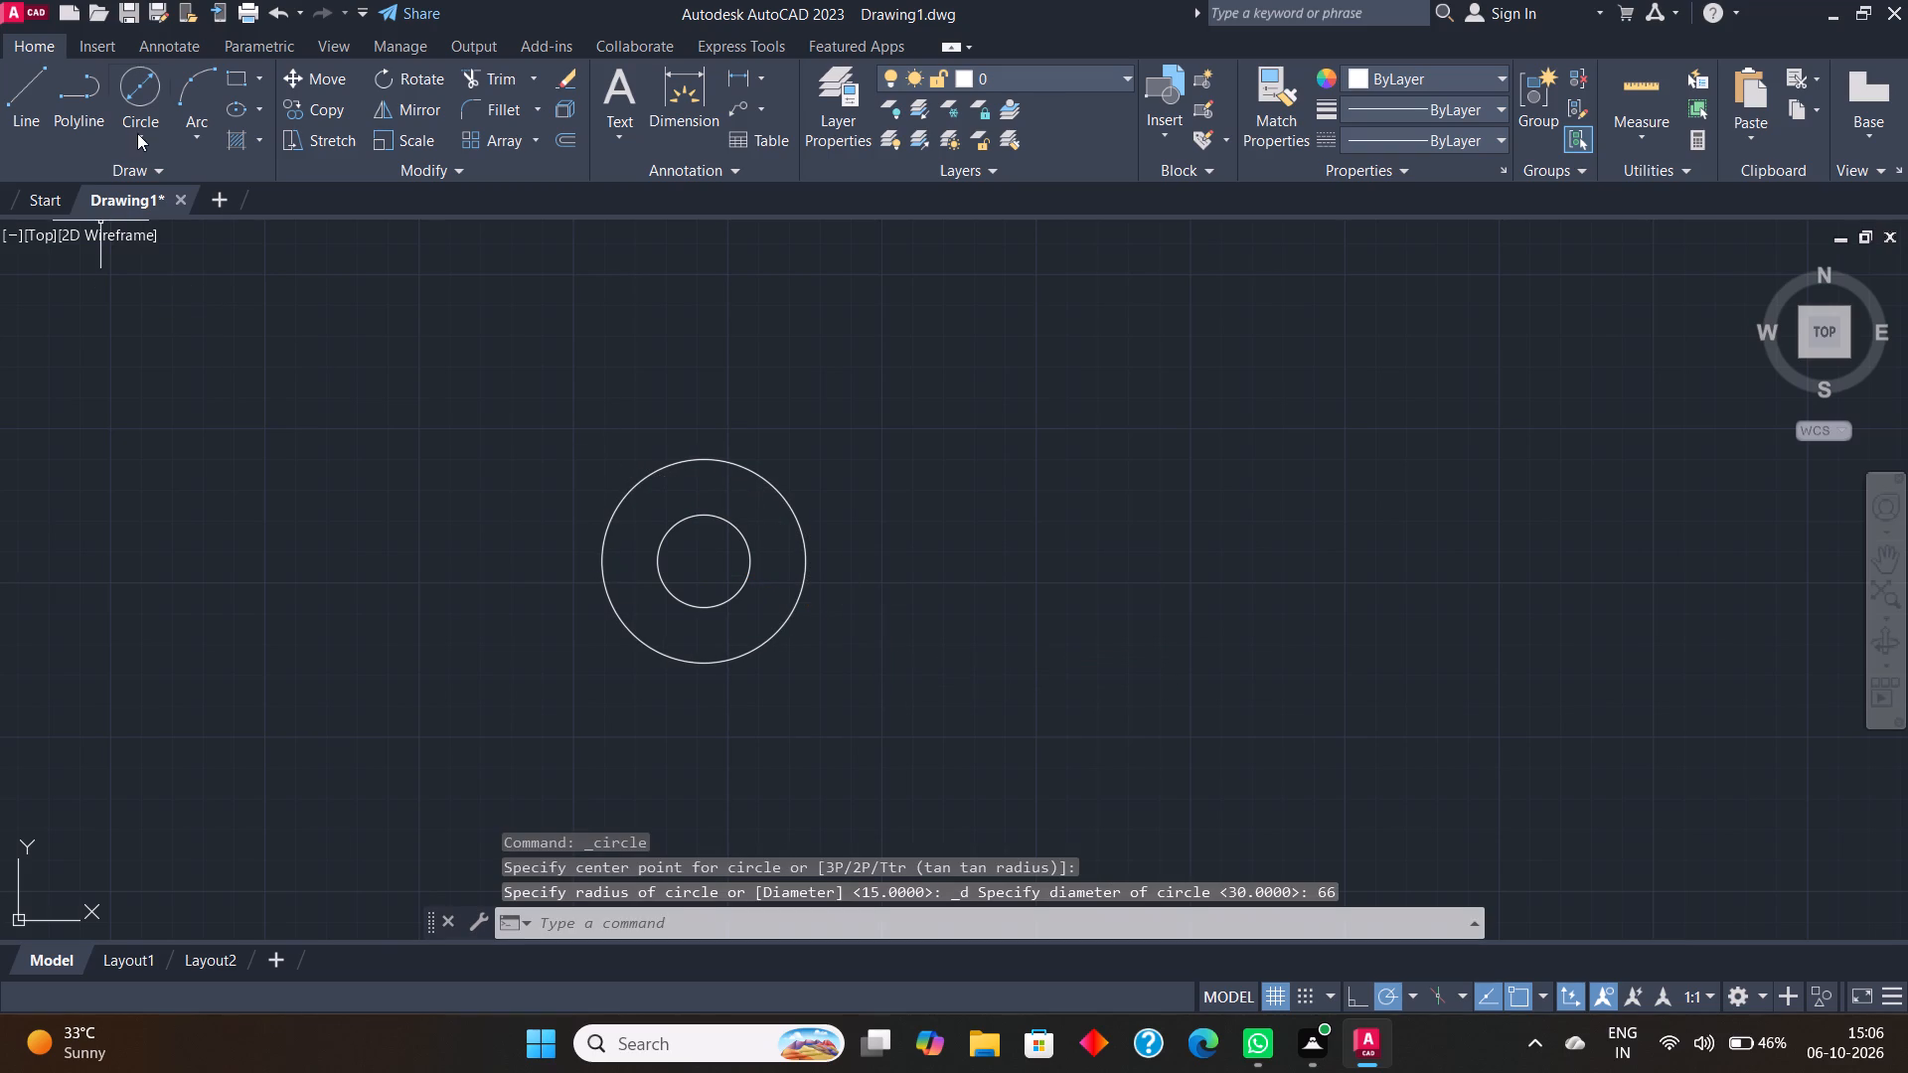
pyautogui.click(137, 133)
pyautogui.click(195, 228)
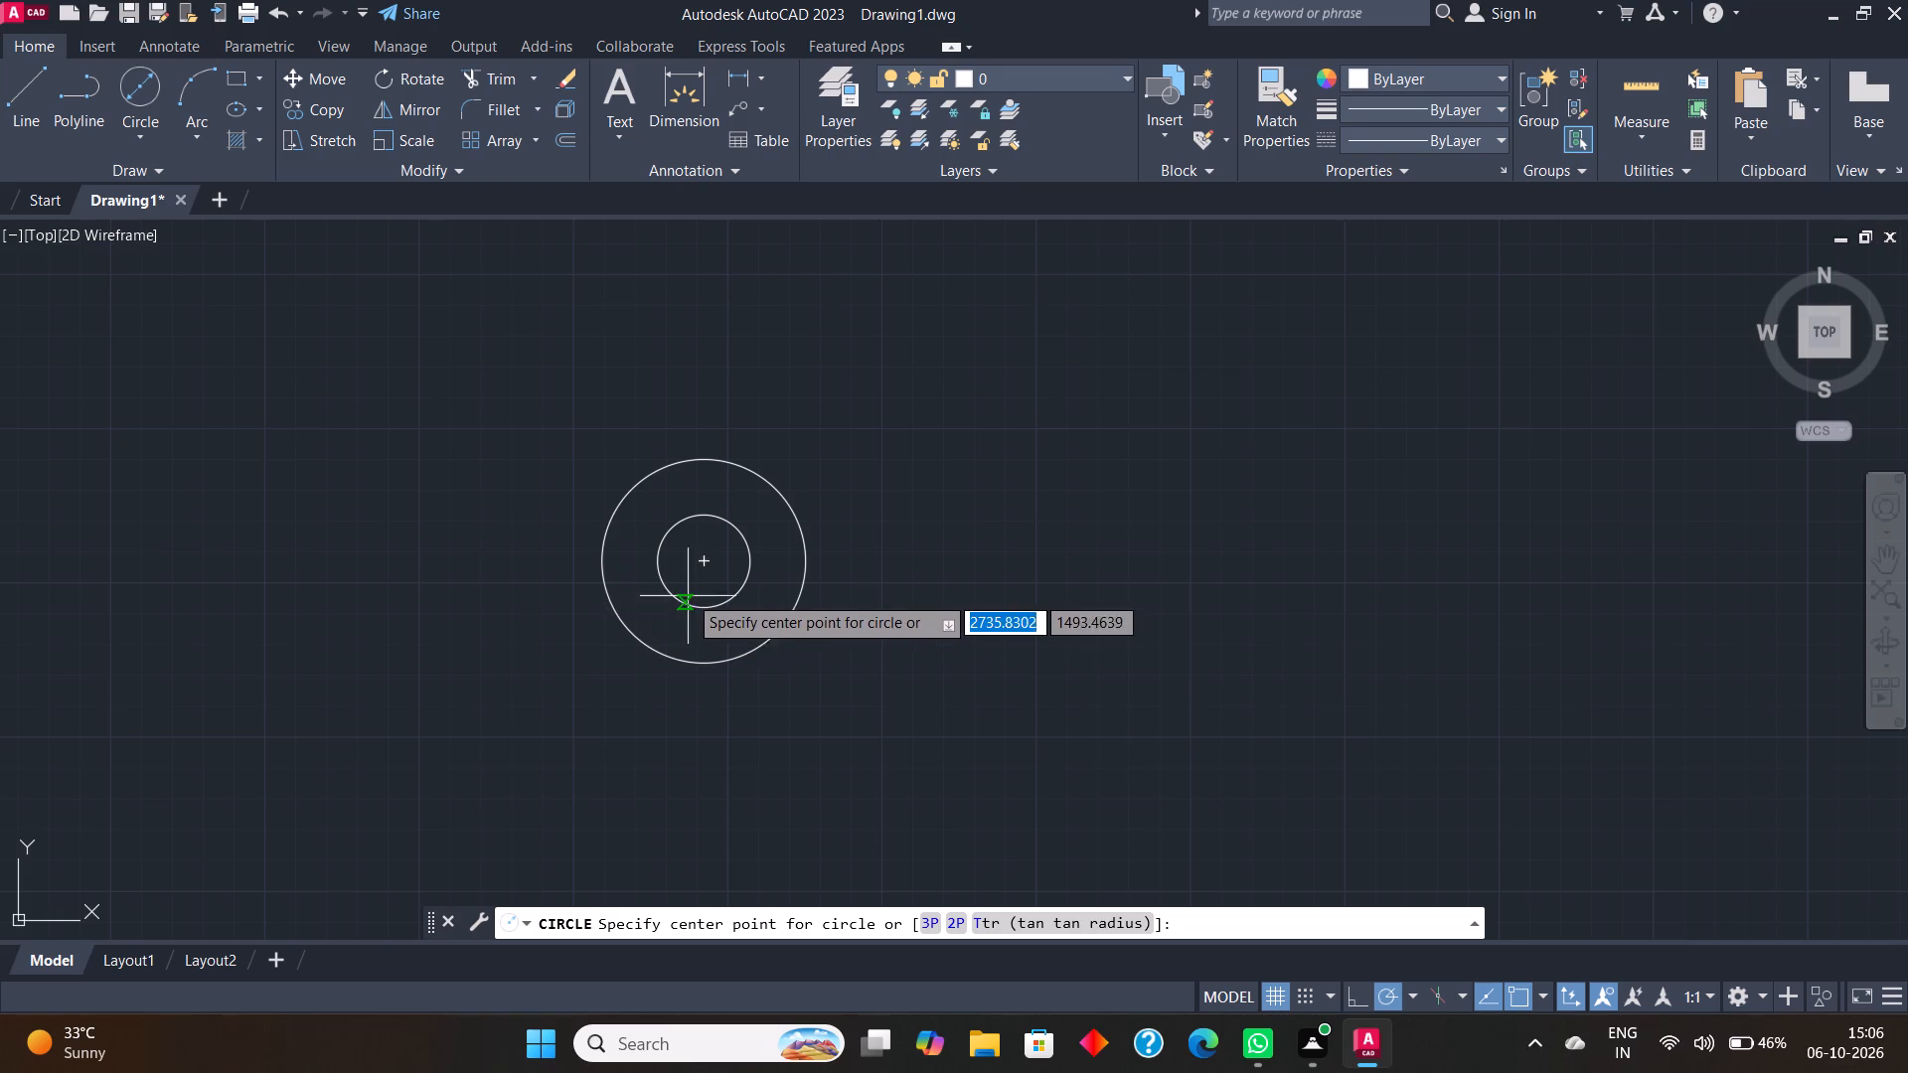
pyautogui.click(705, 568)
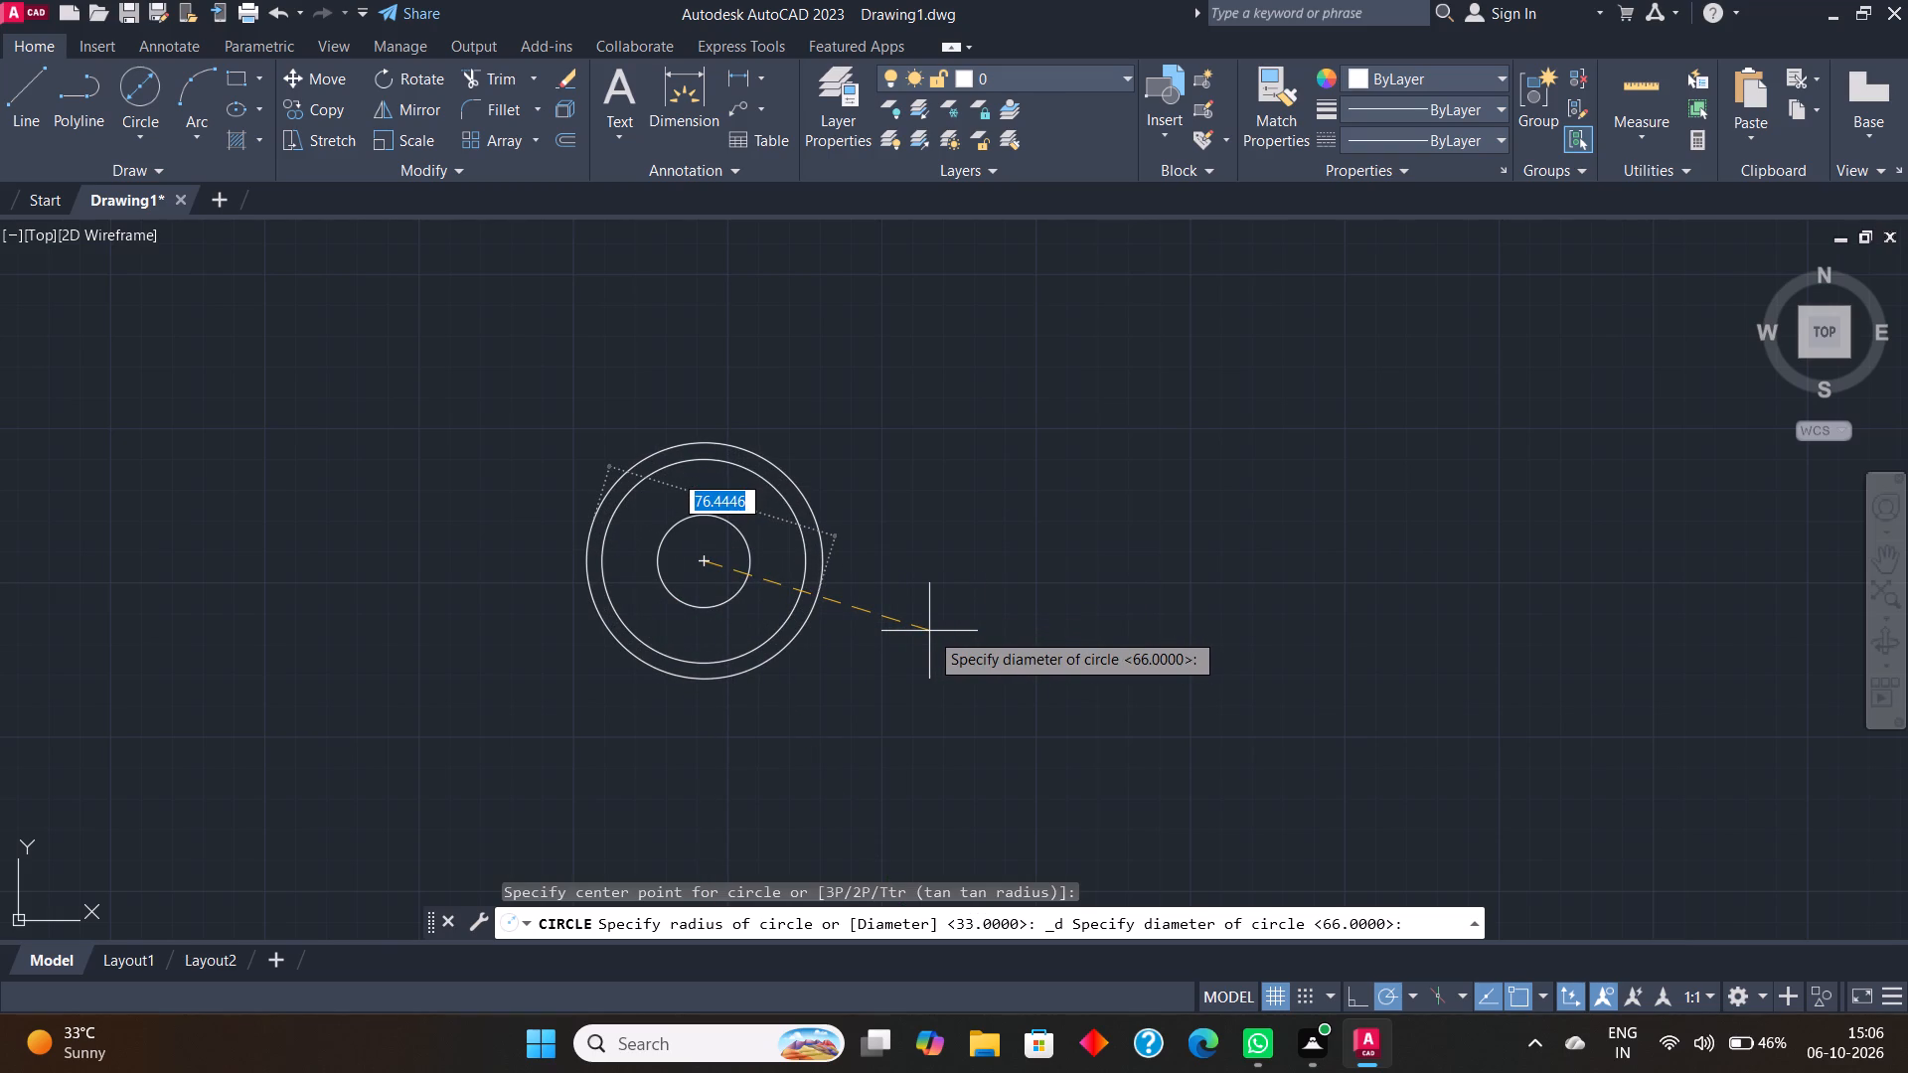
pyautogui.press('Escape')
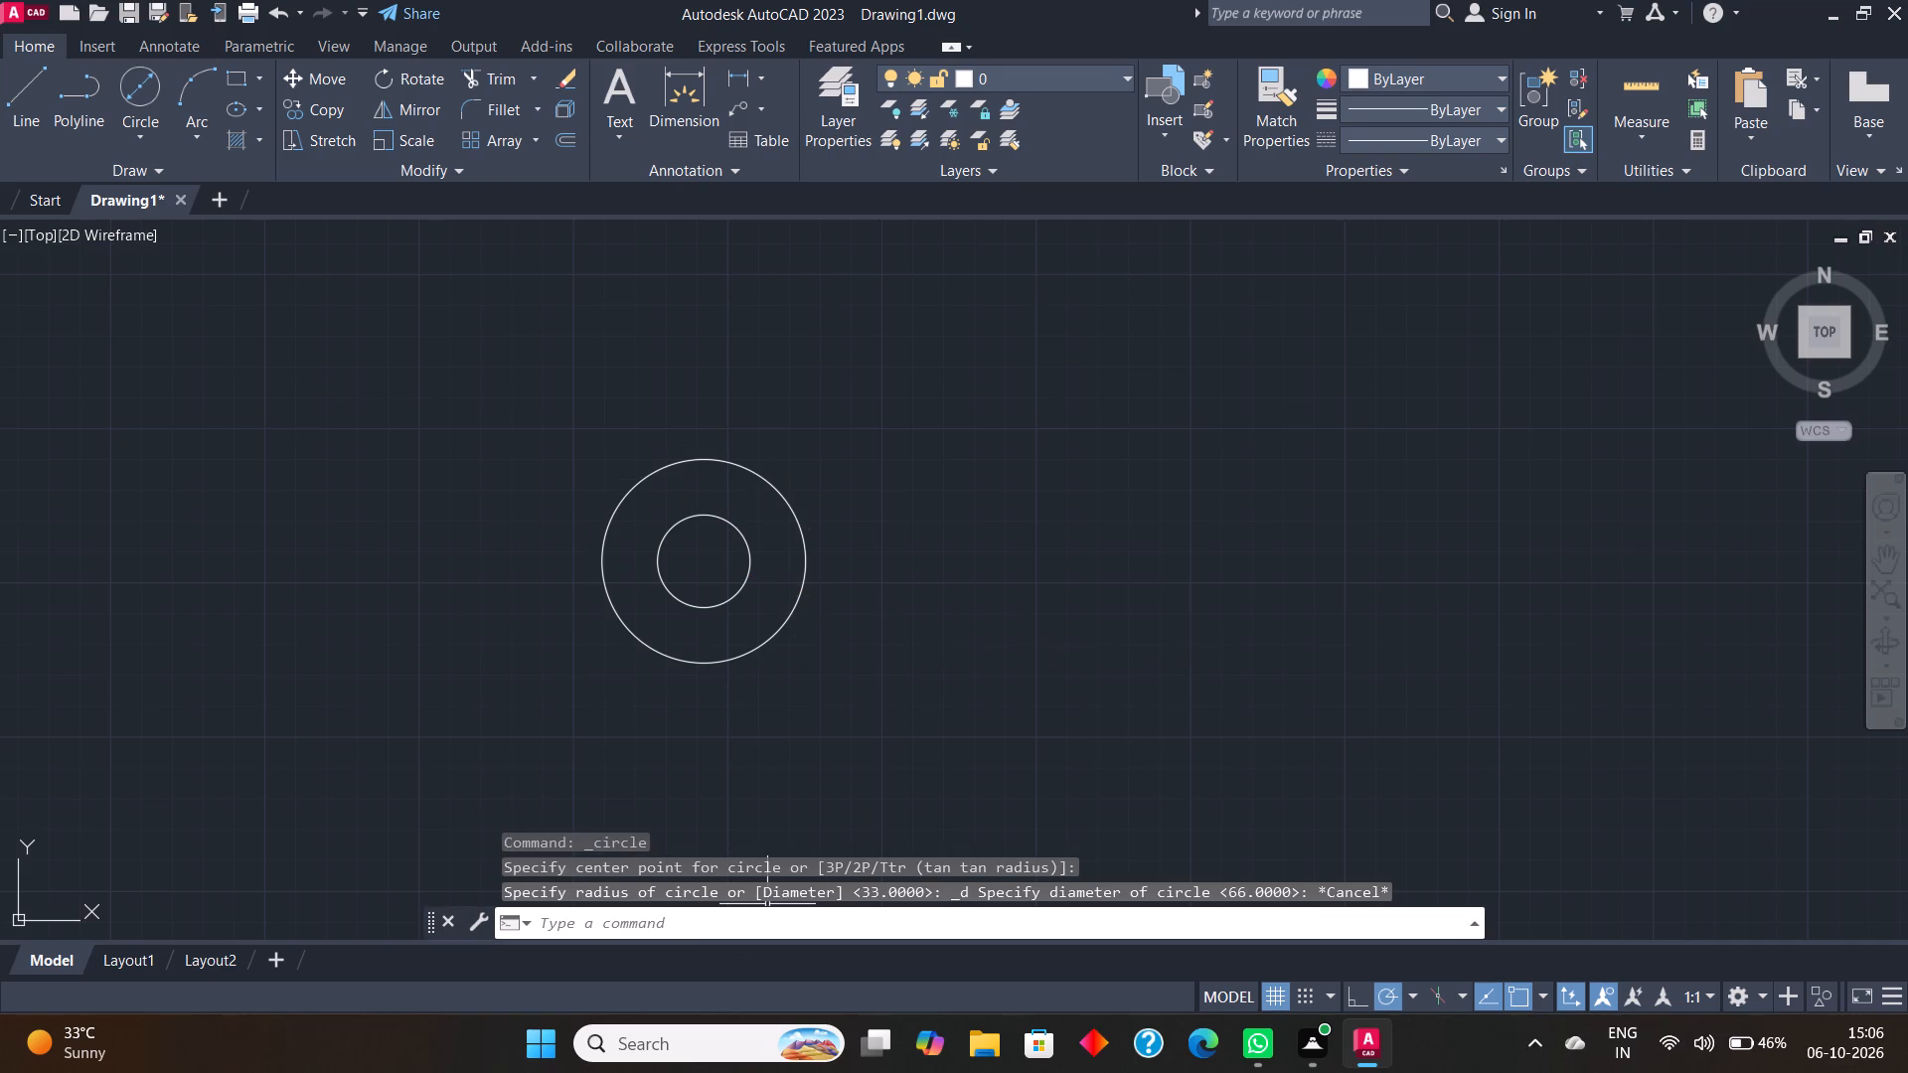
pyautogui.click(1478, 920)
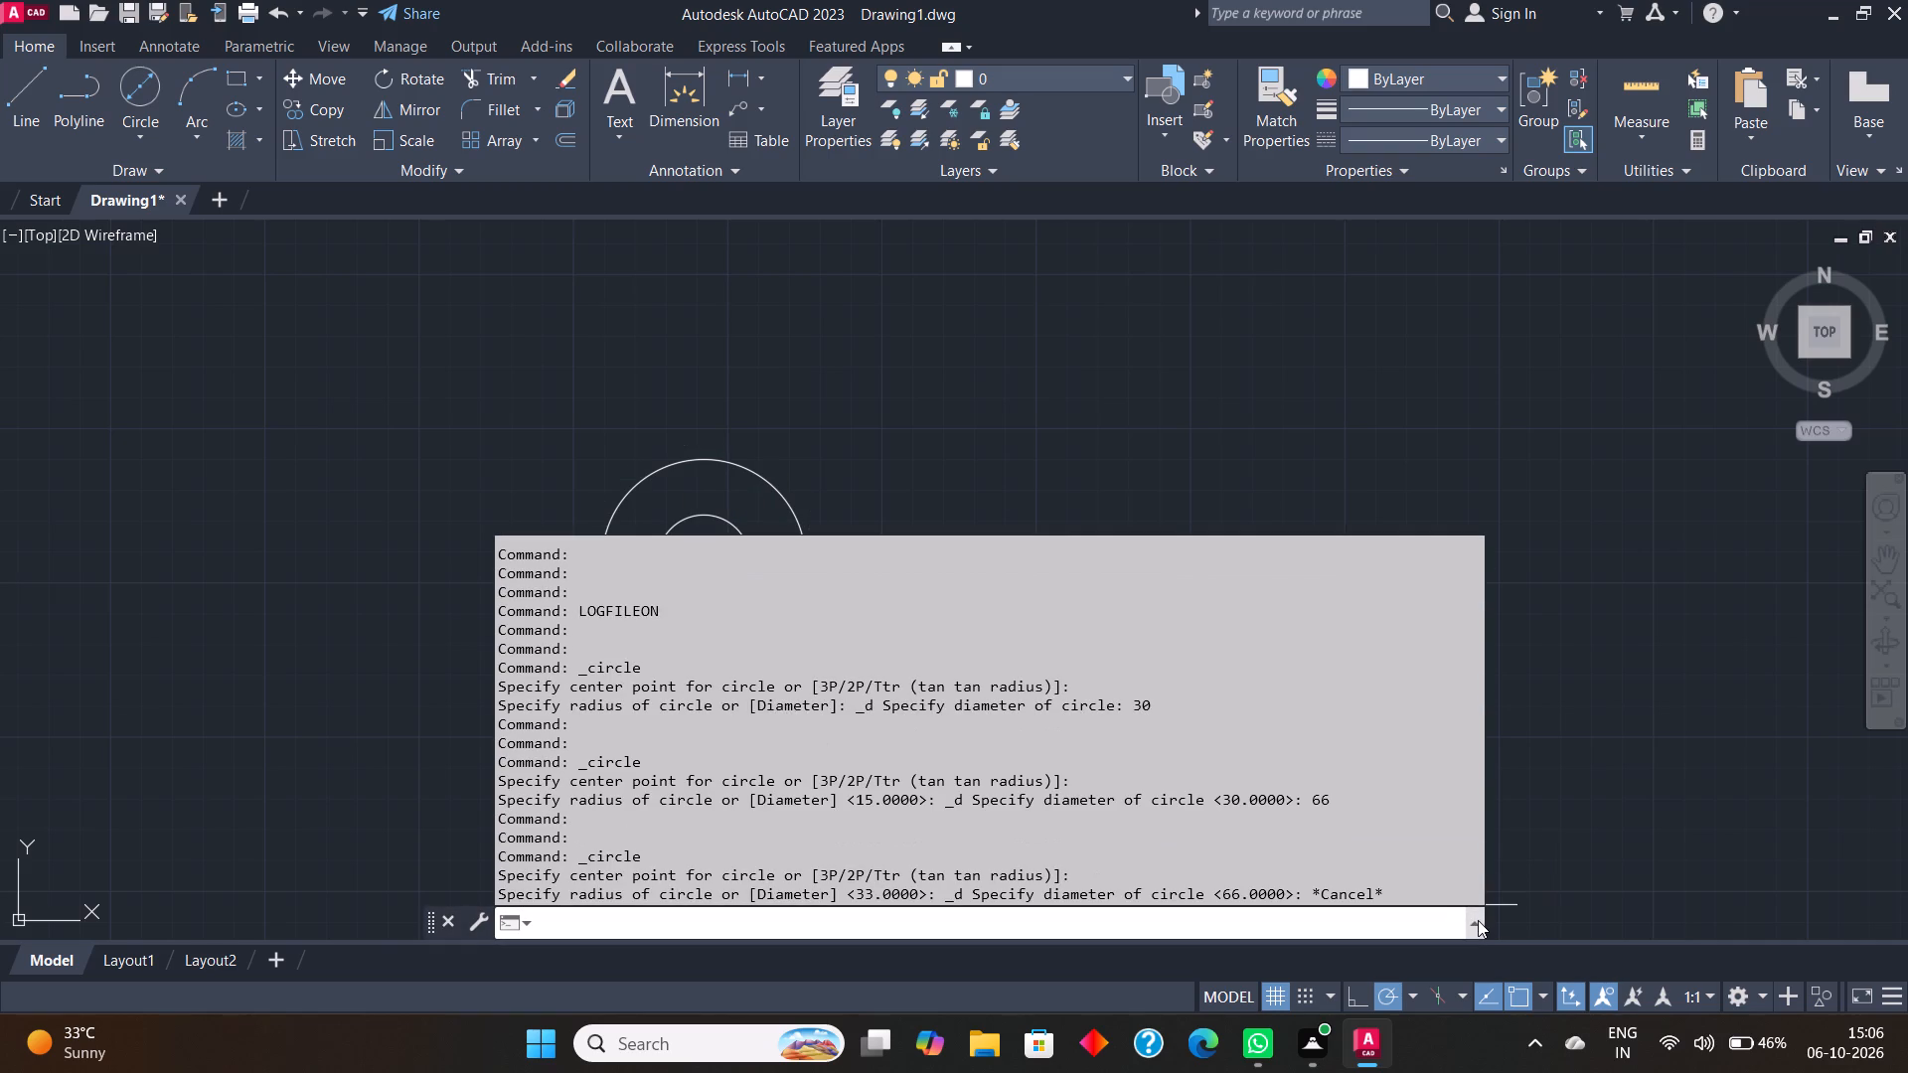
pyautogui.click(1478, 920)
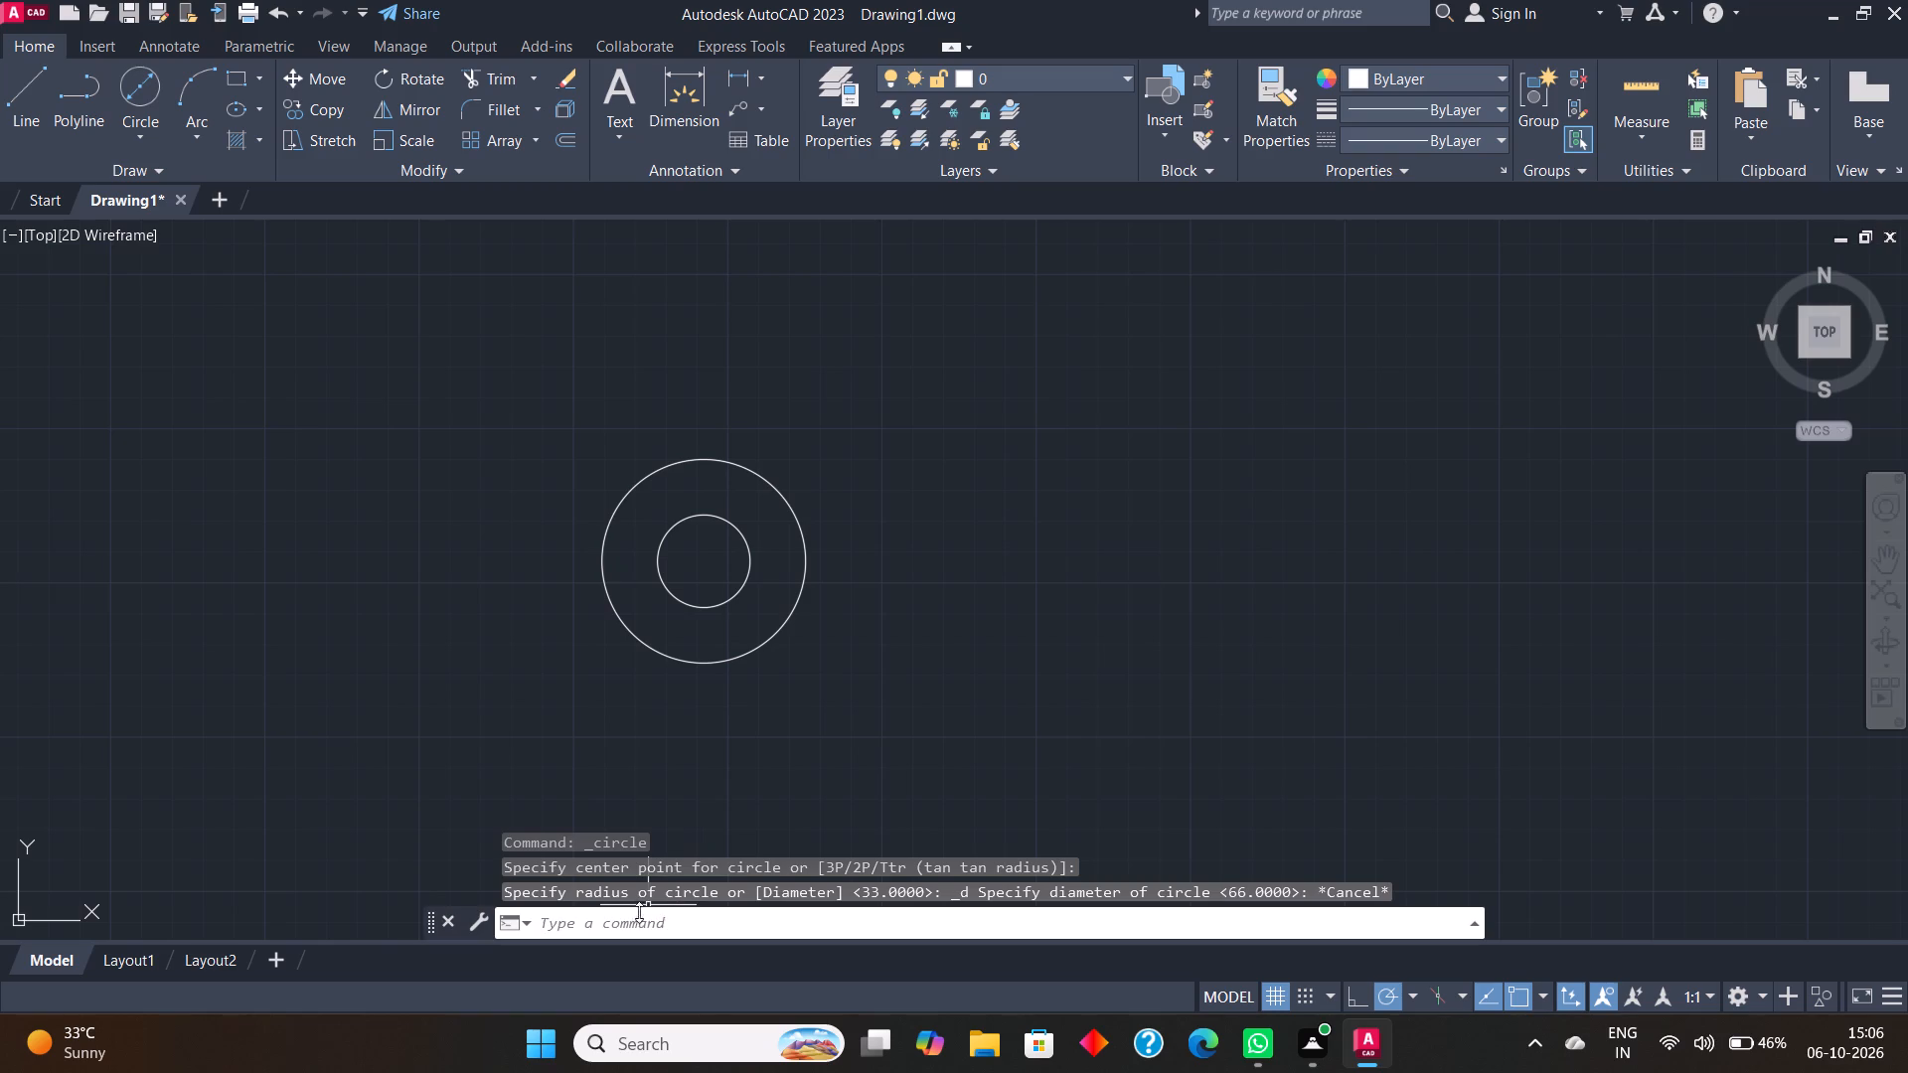
# Modify the ISO-25 dimension style by setting its arrow size to 9.
pyautogui.click(629, 916)
pyautogui.press('l')
pyautogui.press('BackSpace')
pyautogui.press('BackSpace')
pyautogui.press('d')
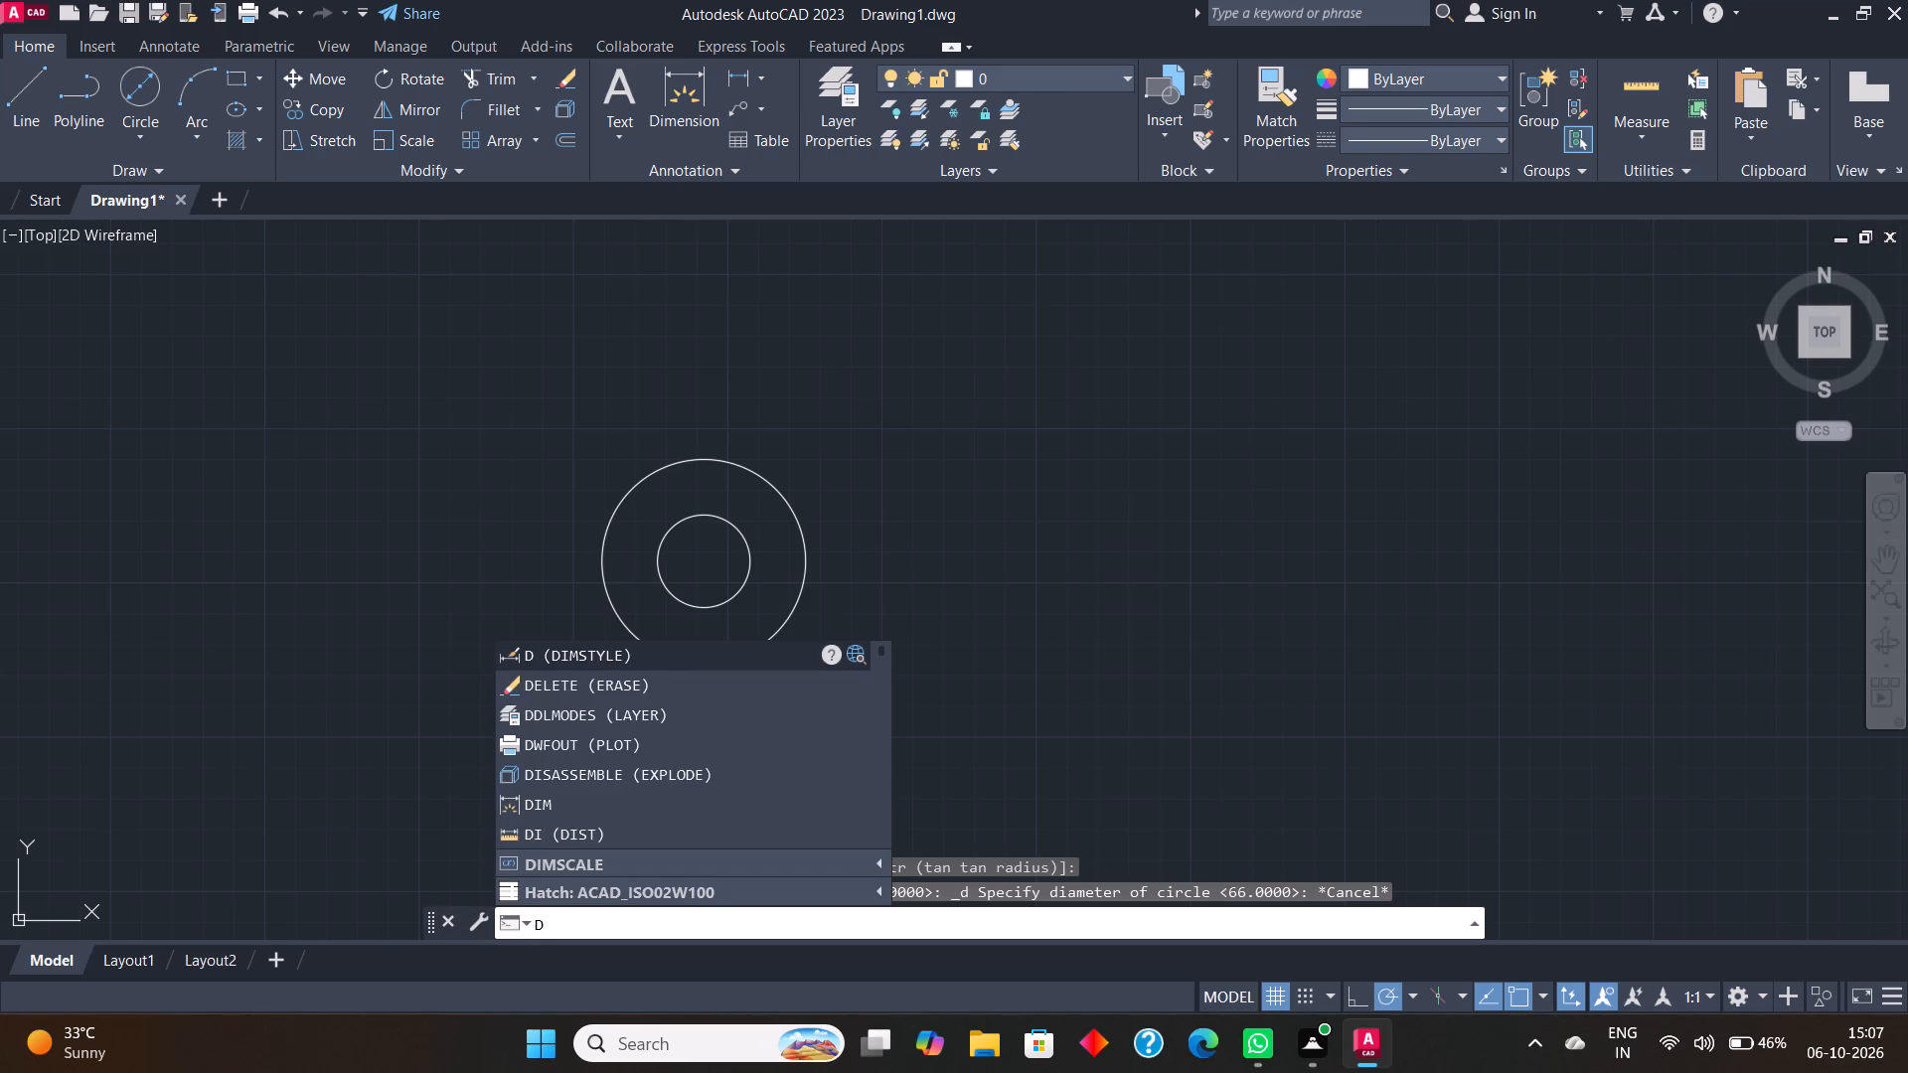
pyautogui.click(635, 660)
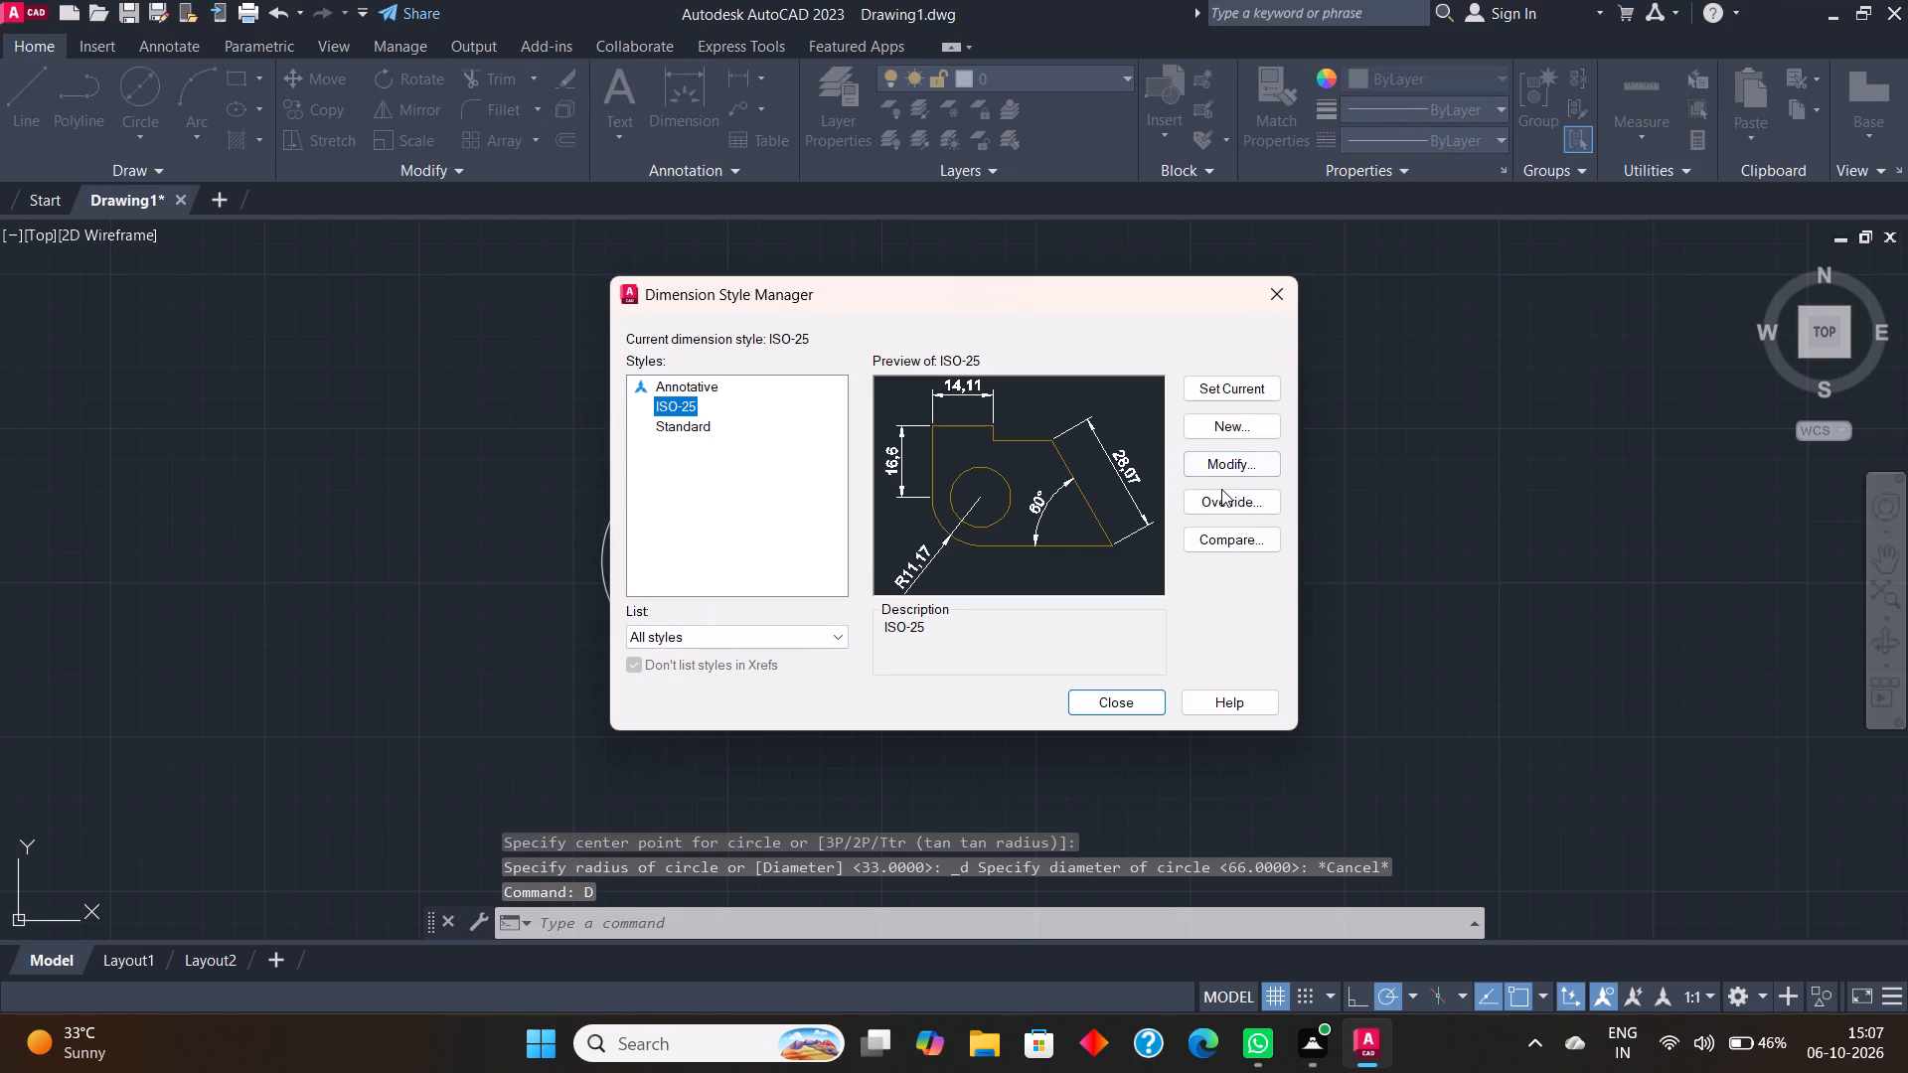
pyautogui.click(1224, 471)
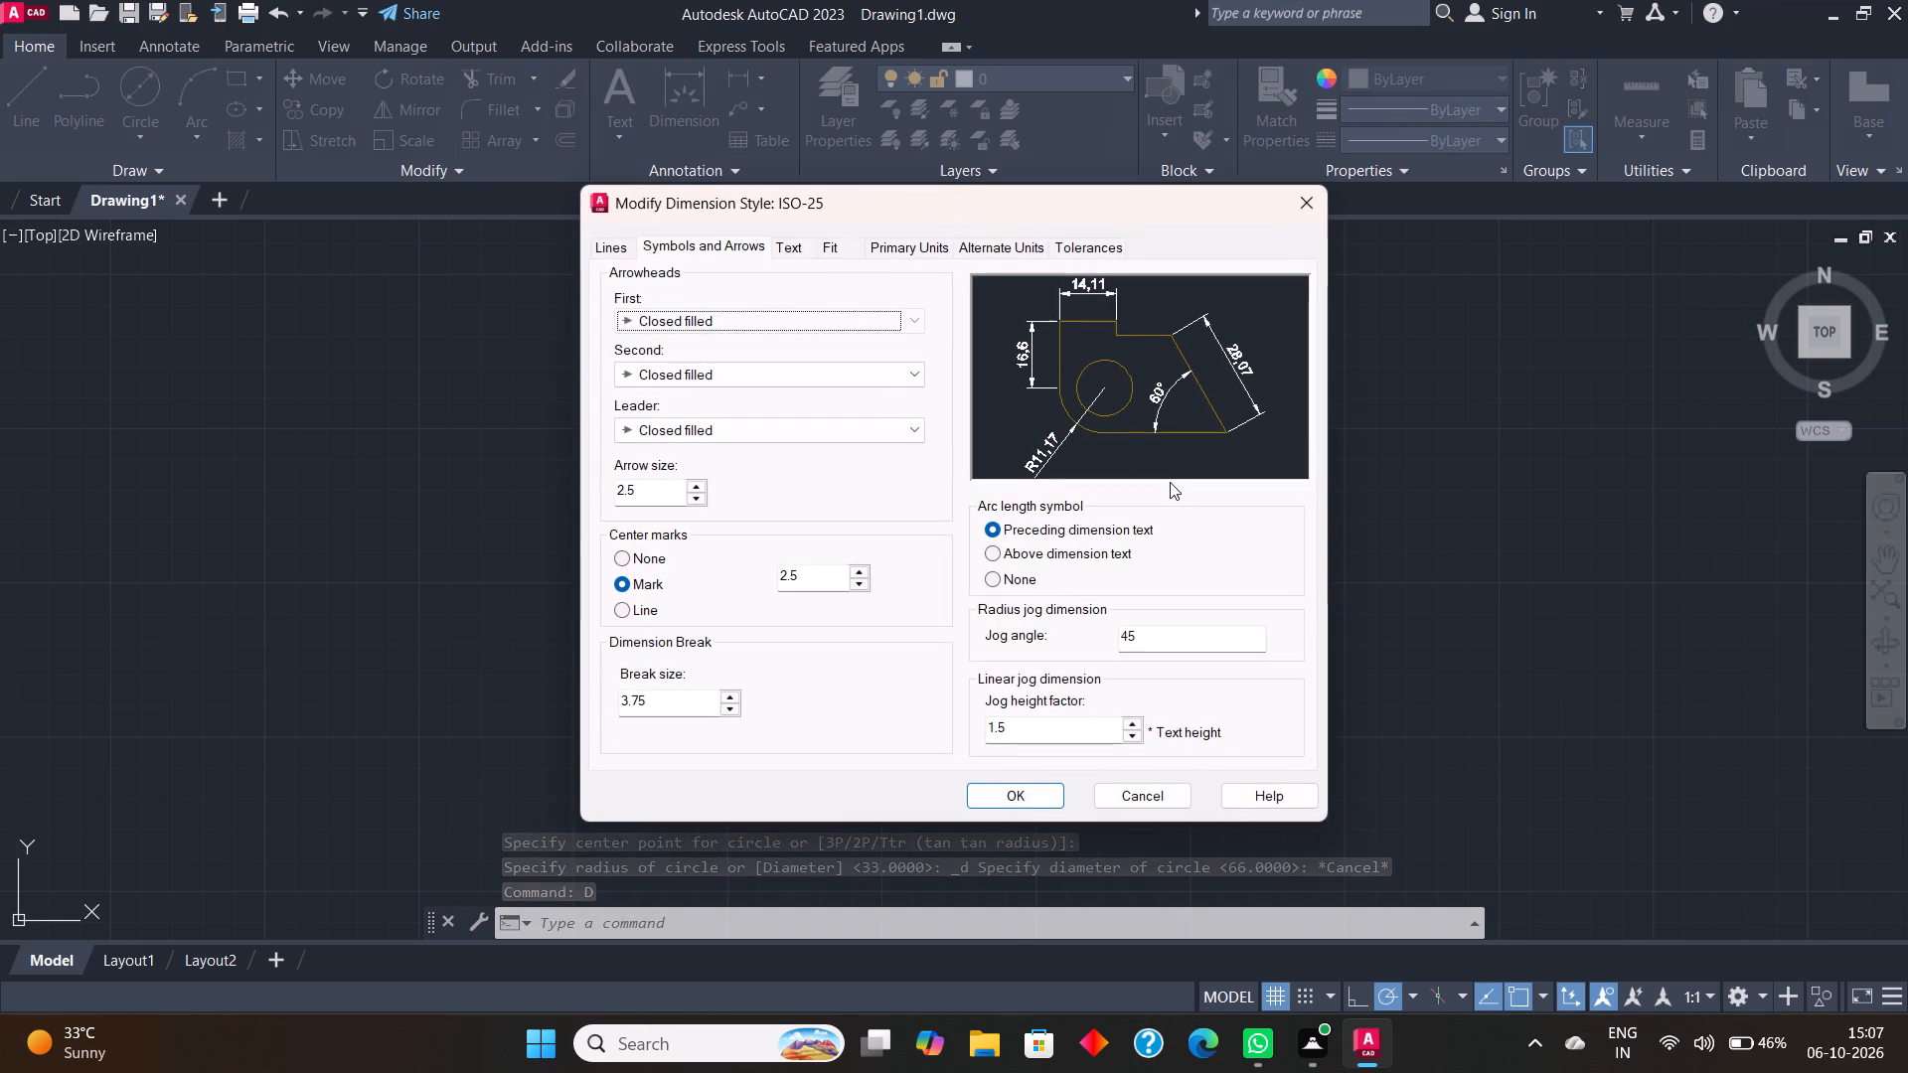
pyautogui.moveTo(661, 481); pyautogui.dragTo(611, 479)
pyautogui.press('9')
pyautogui.press('Return')
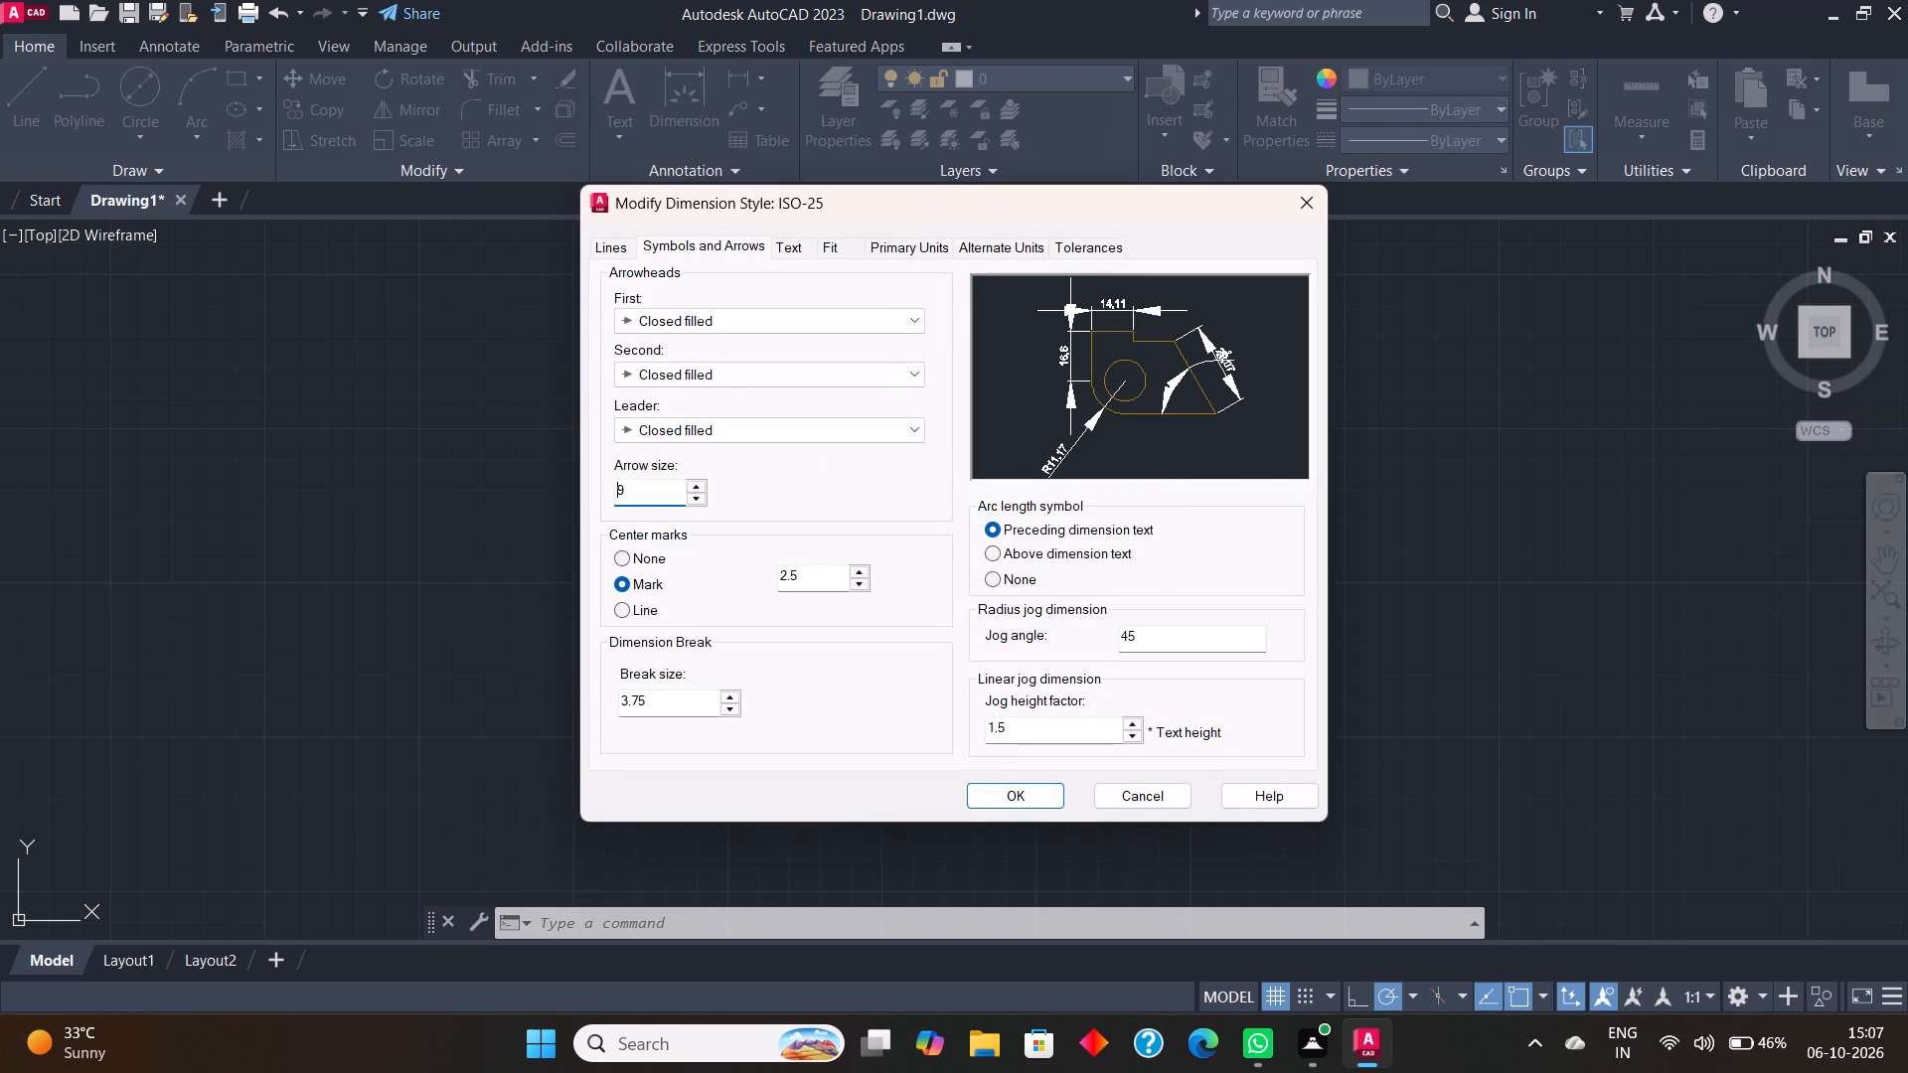
# Change the arrow size of the ISO-25 dimension style to 5.
pyautogui.click(794, 248)
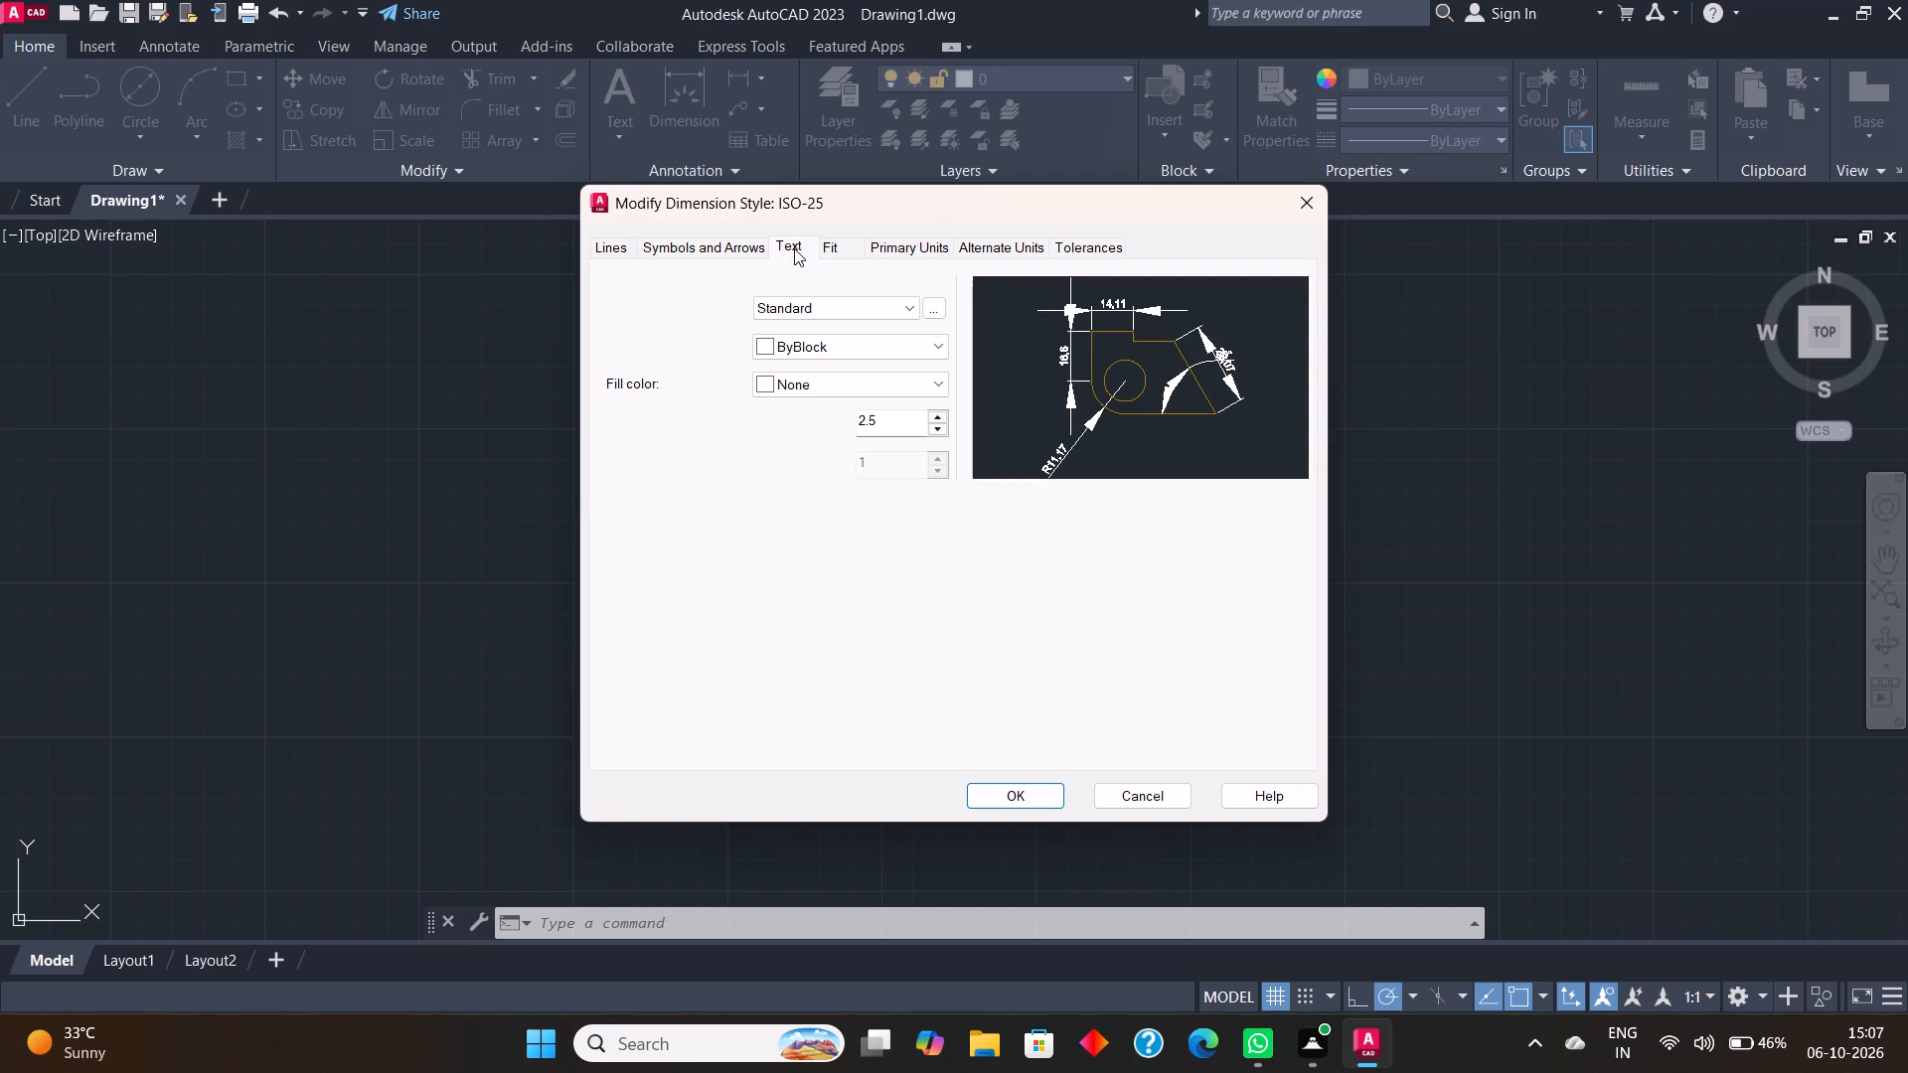
pyautogui.click(728, 246)
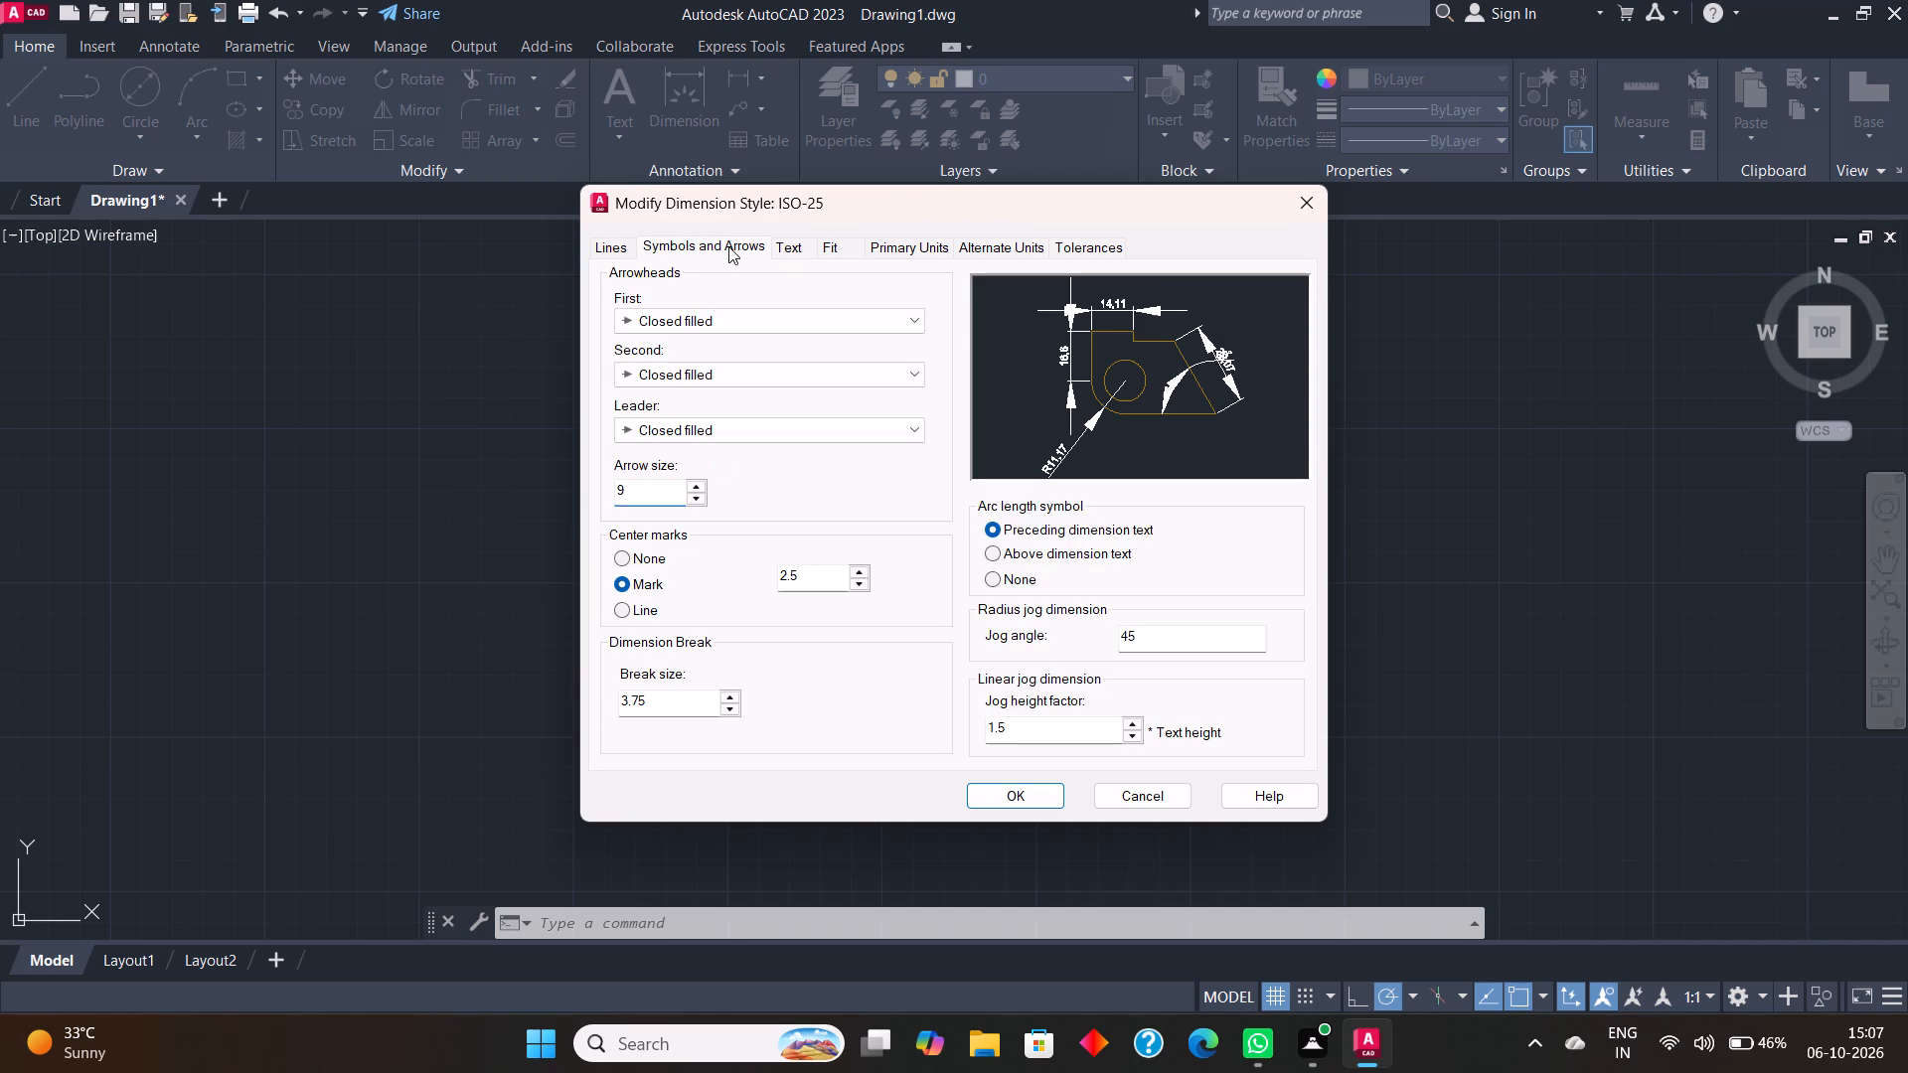
pyautogui.moveTo(634, 488); pyautogui.dragTo(596, 490)
pyautogui.press('5')
pyautogui.press('Return')
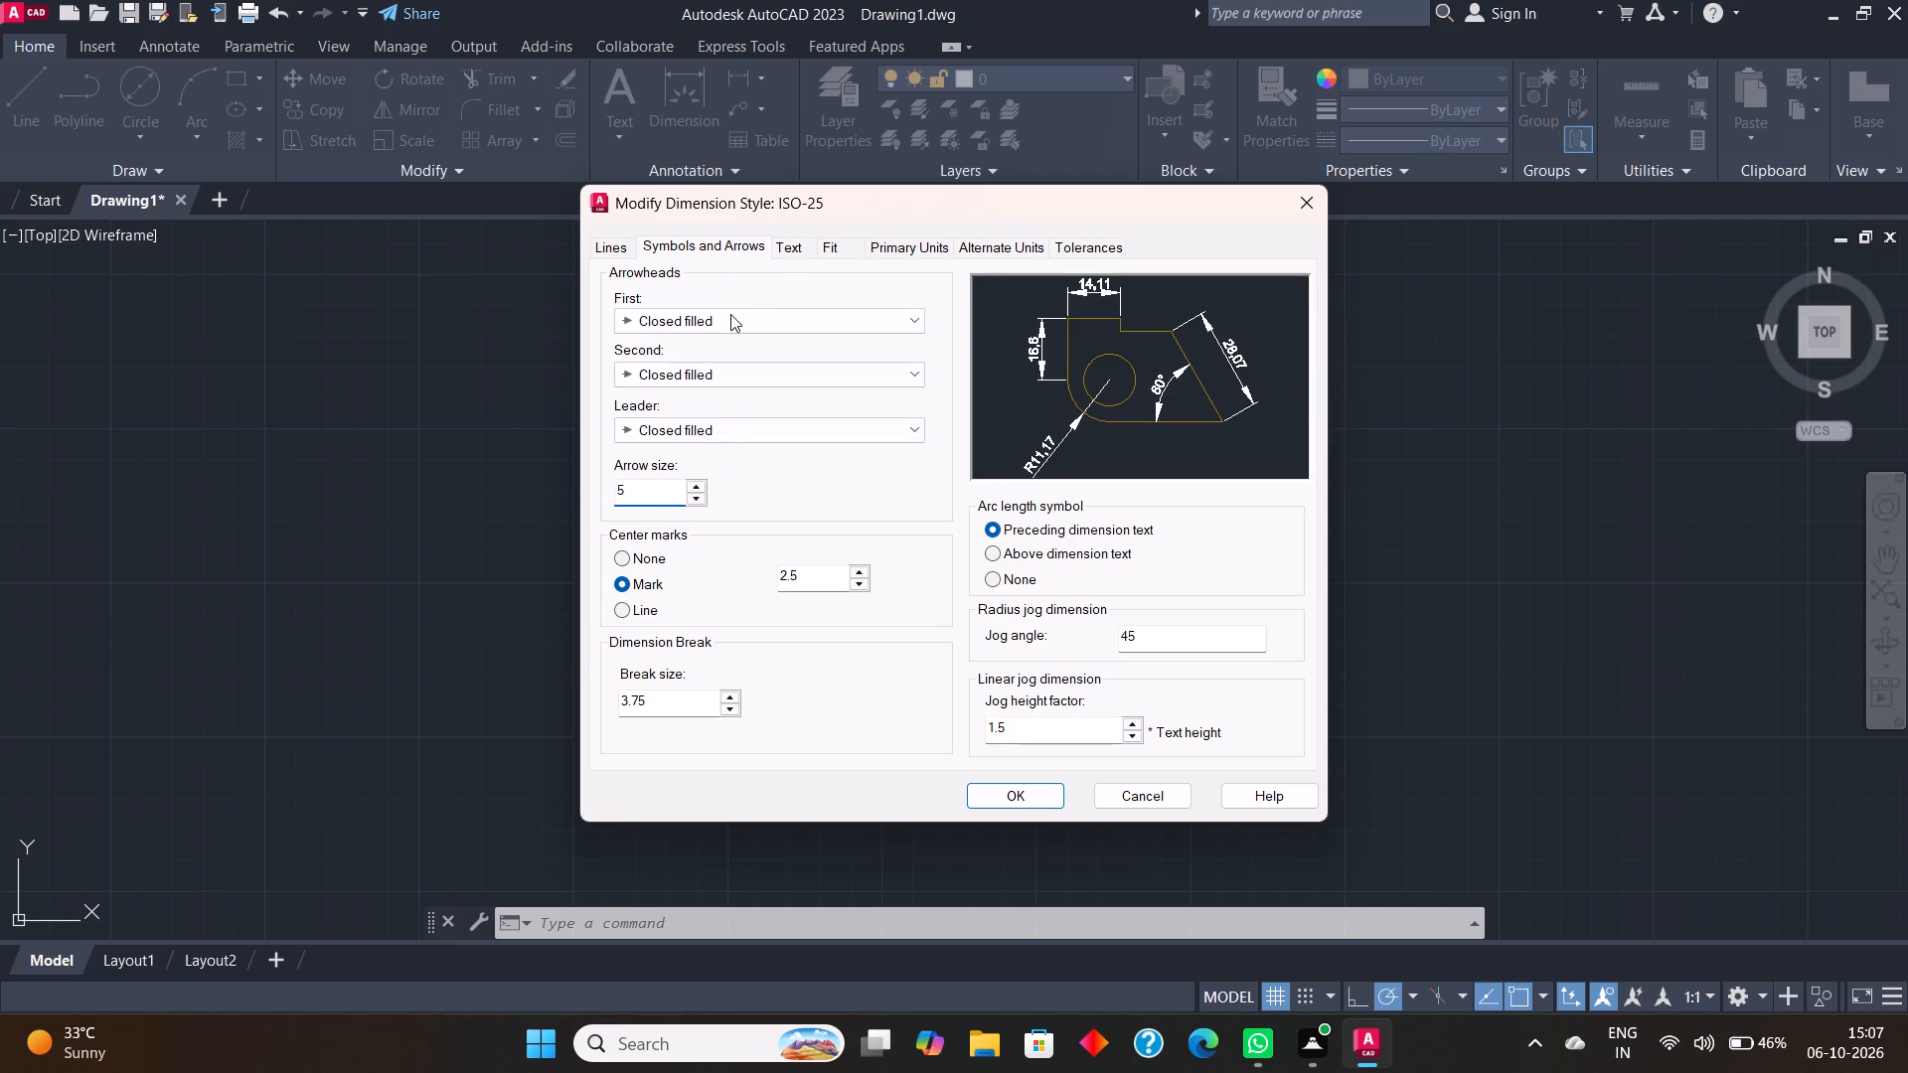
# Set the text height of the ISO-25 dimension style to 9 and make that style current.
pyautogui.click(788, 249)
pyautogui.moveTo(886, 420); pyautogui.dragTo(869, 420)
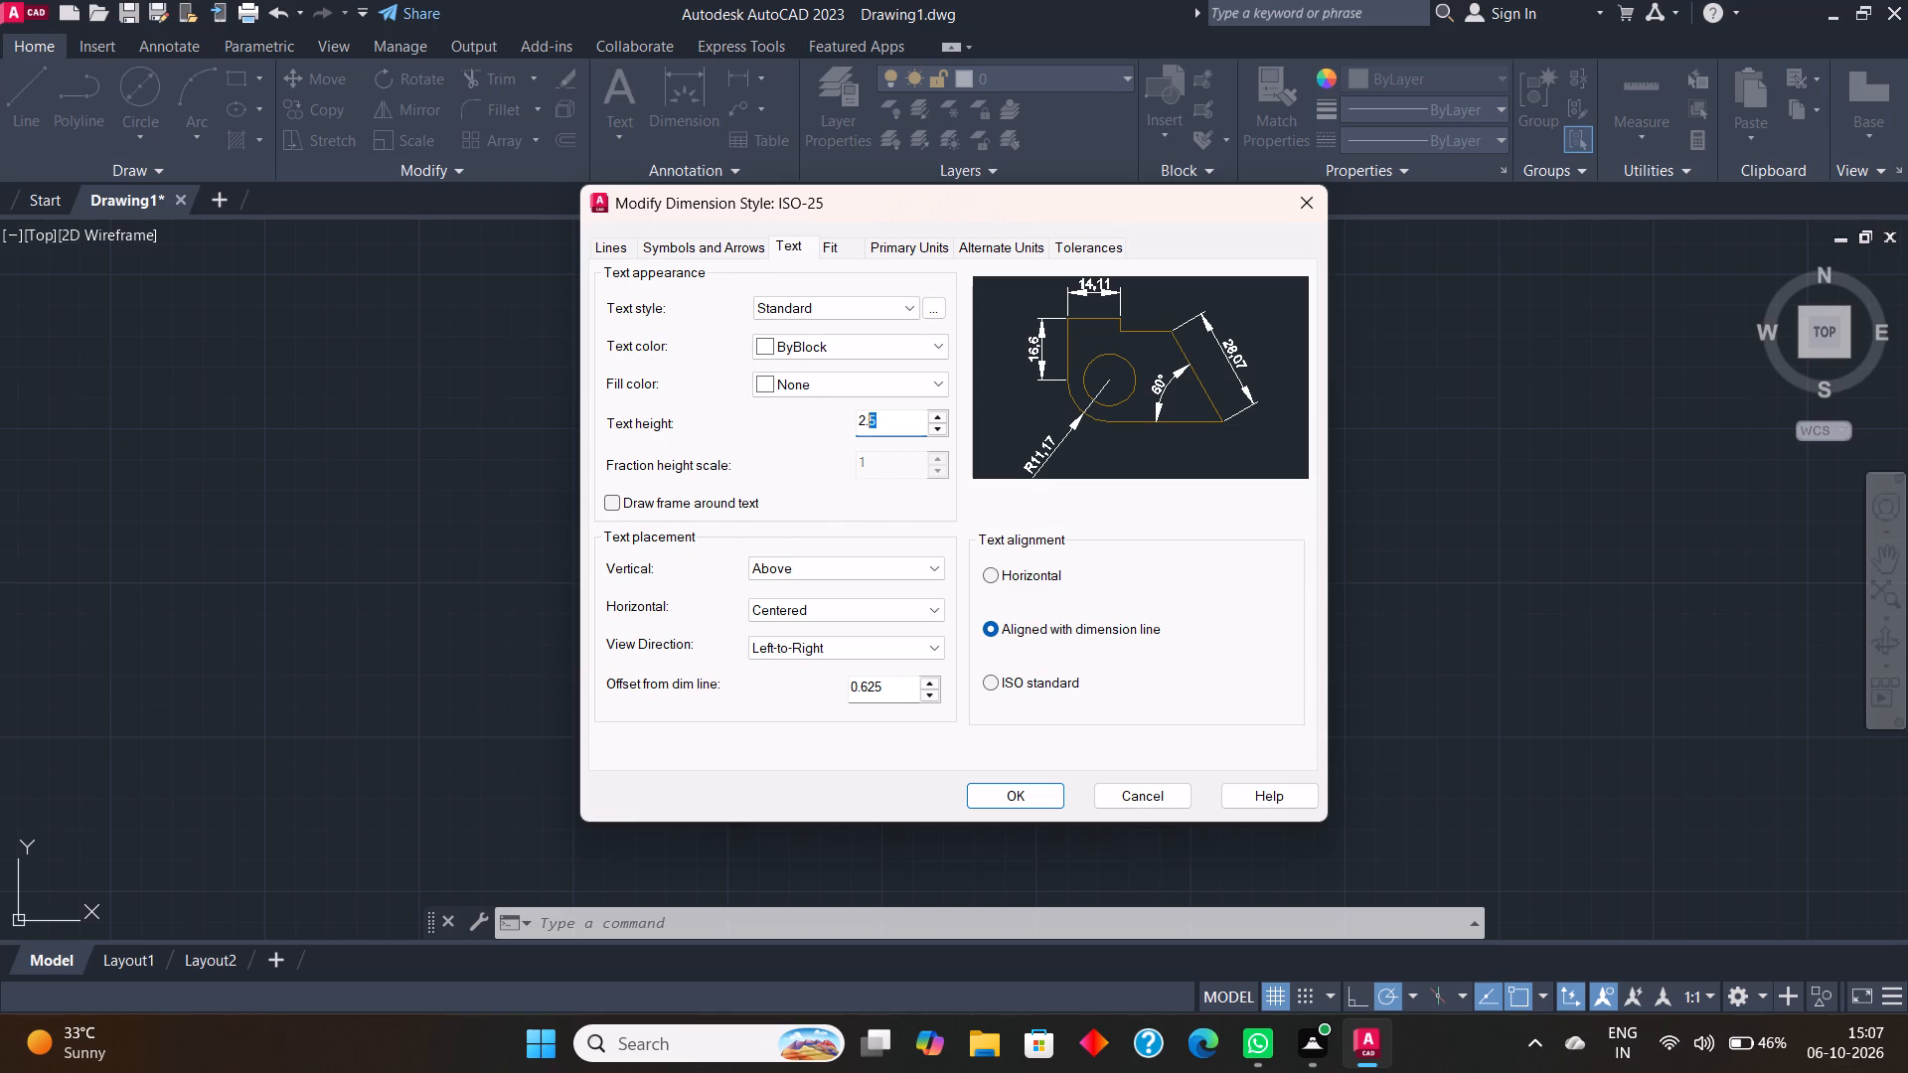
pyautogui.moveTo(869, 420); pyautogui.dragTo(851, 420)
pyautogui.press('9')
pyautogui.press('Return')
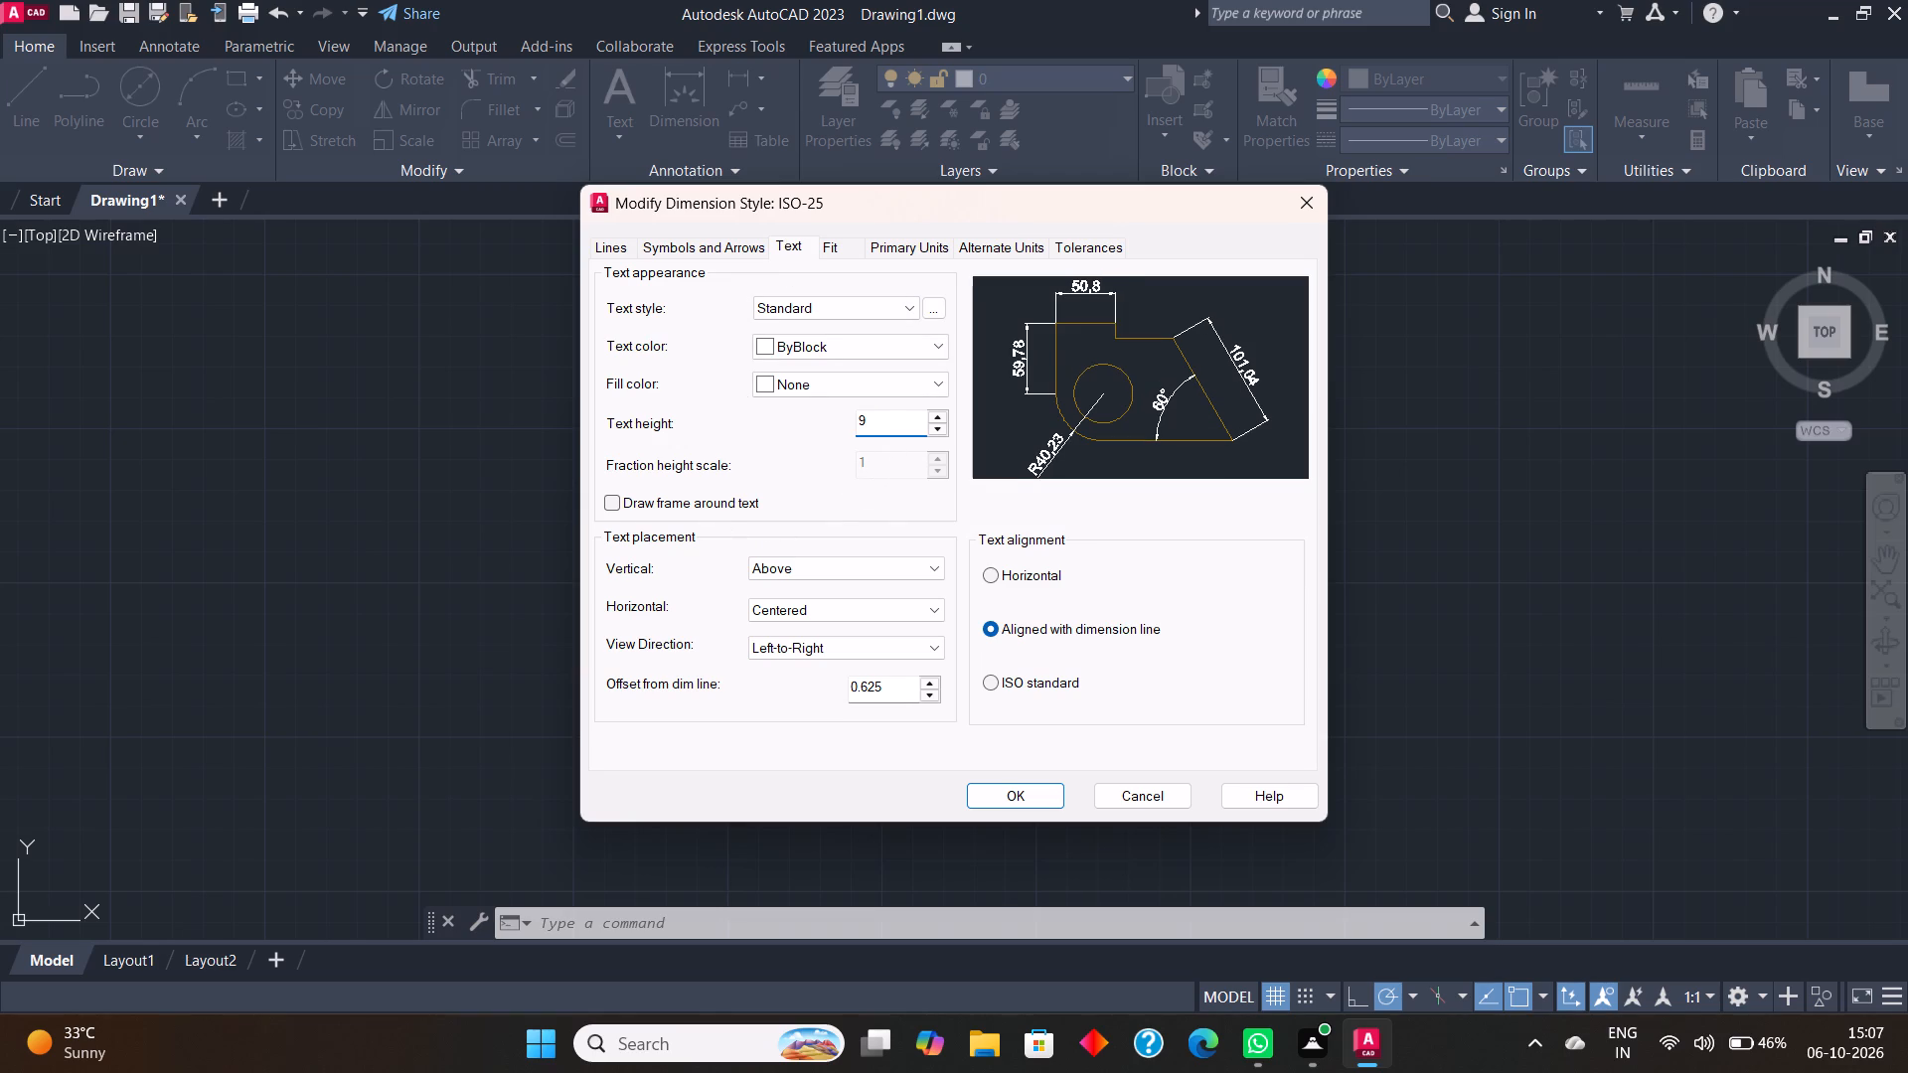
pyautogui.click(1026, 795)
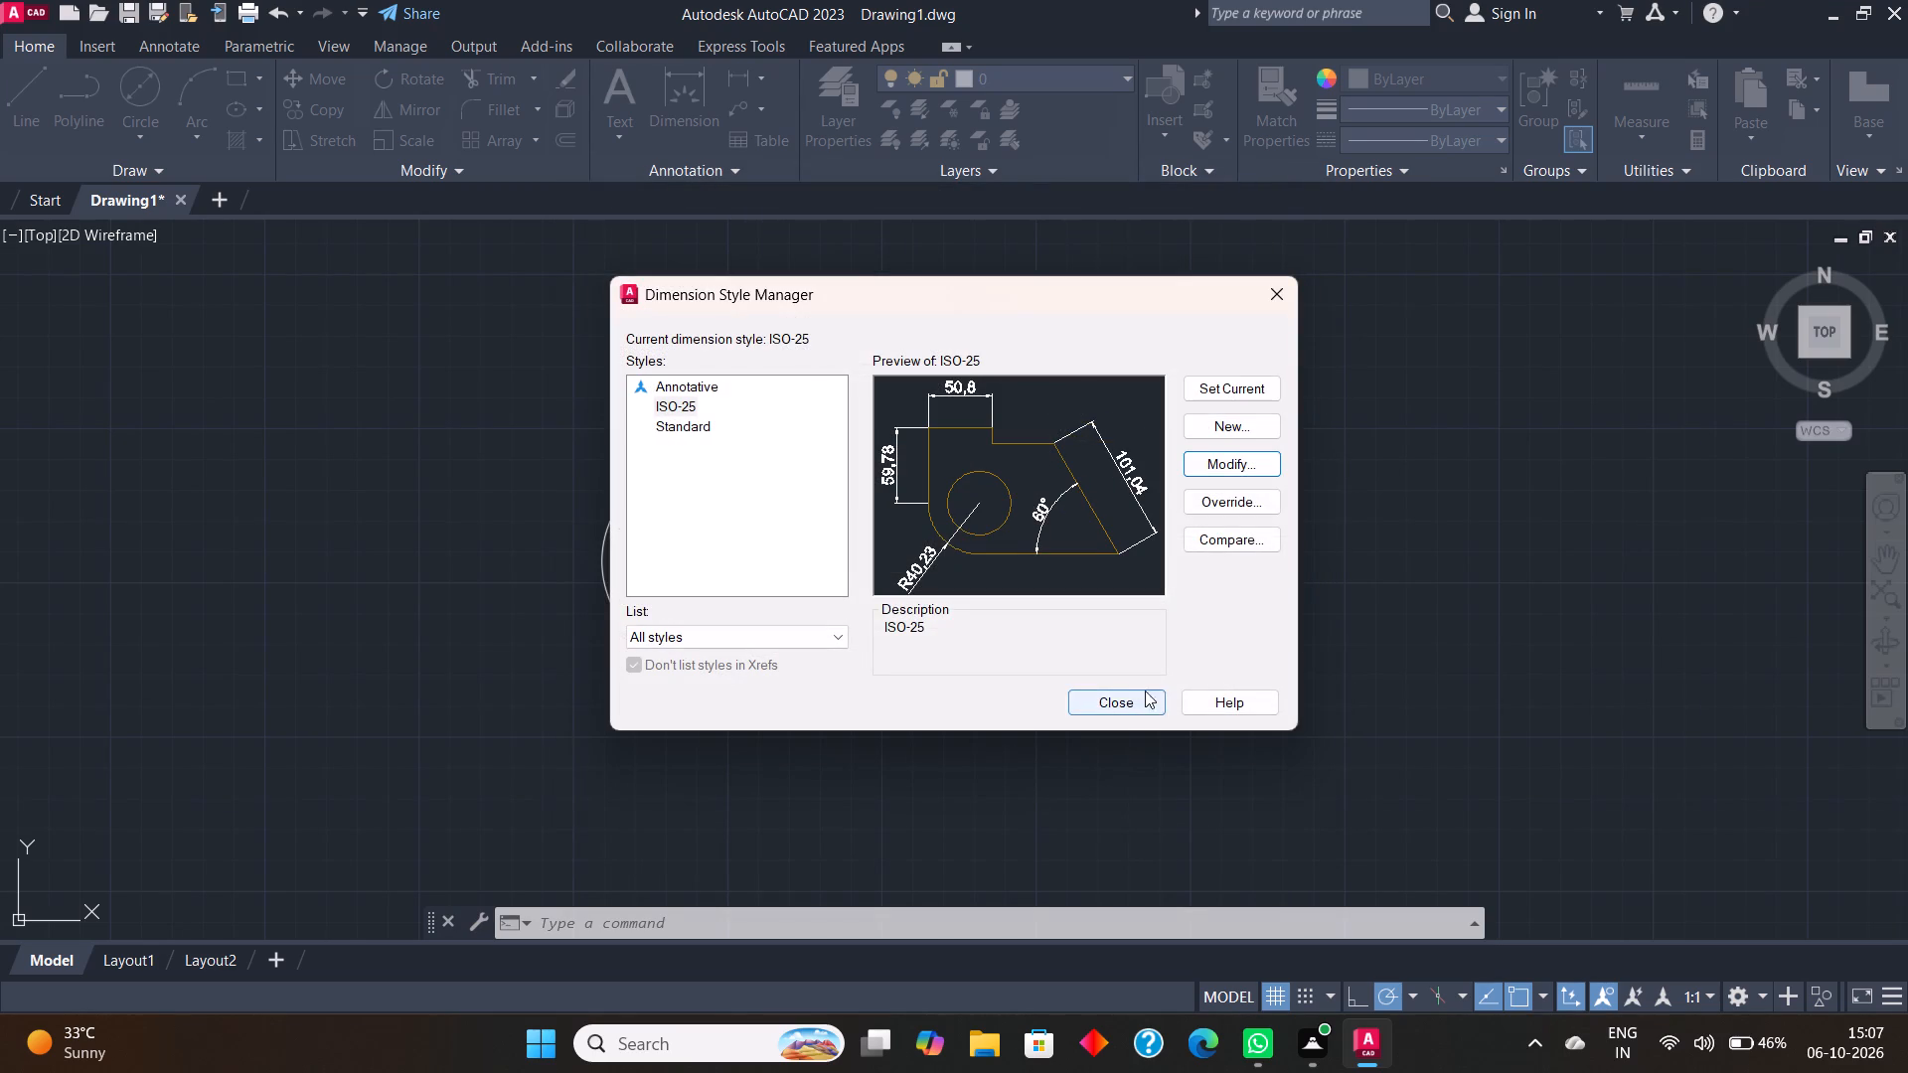
pyautogui.click(1232, 383)
pyautogui.click(1111, 696)
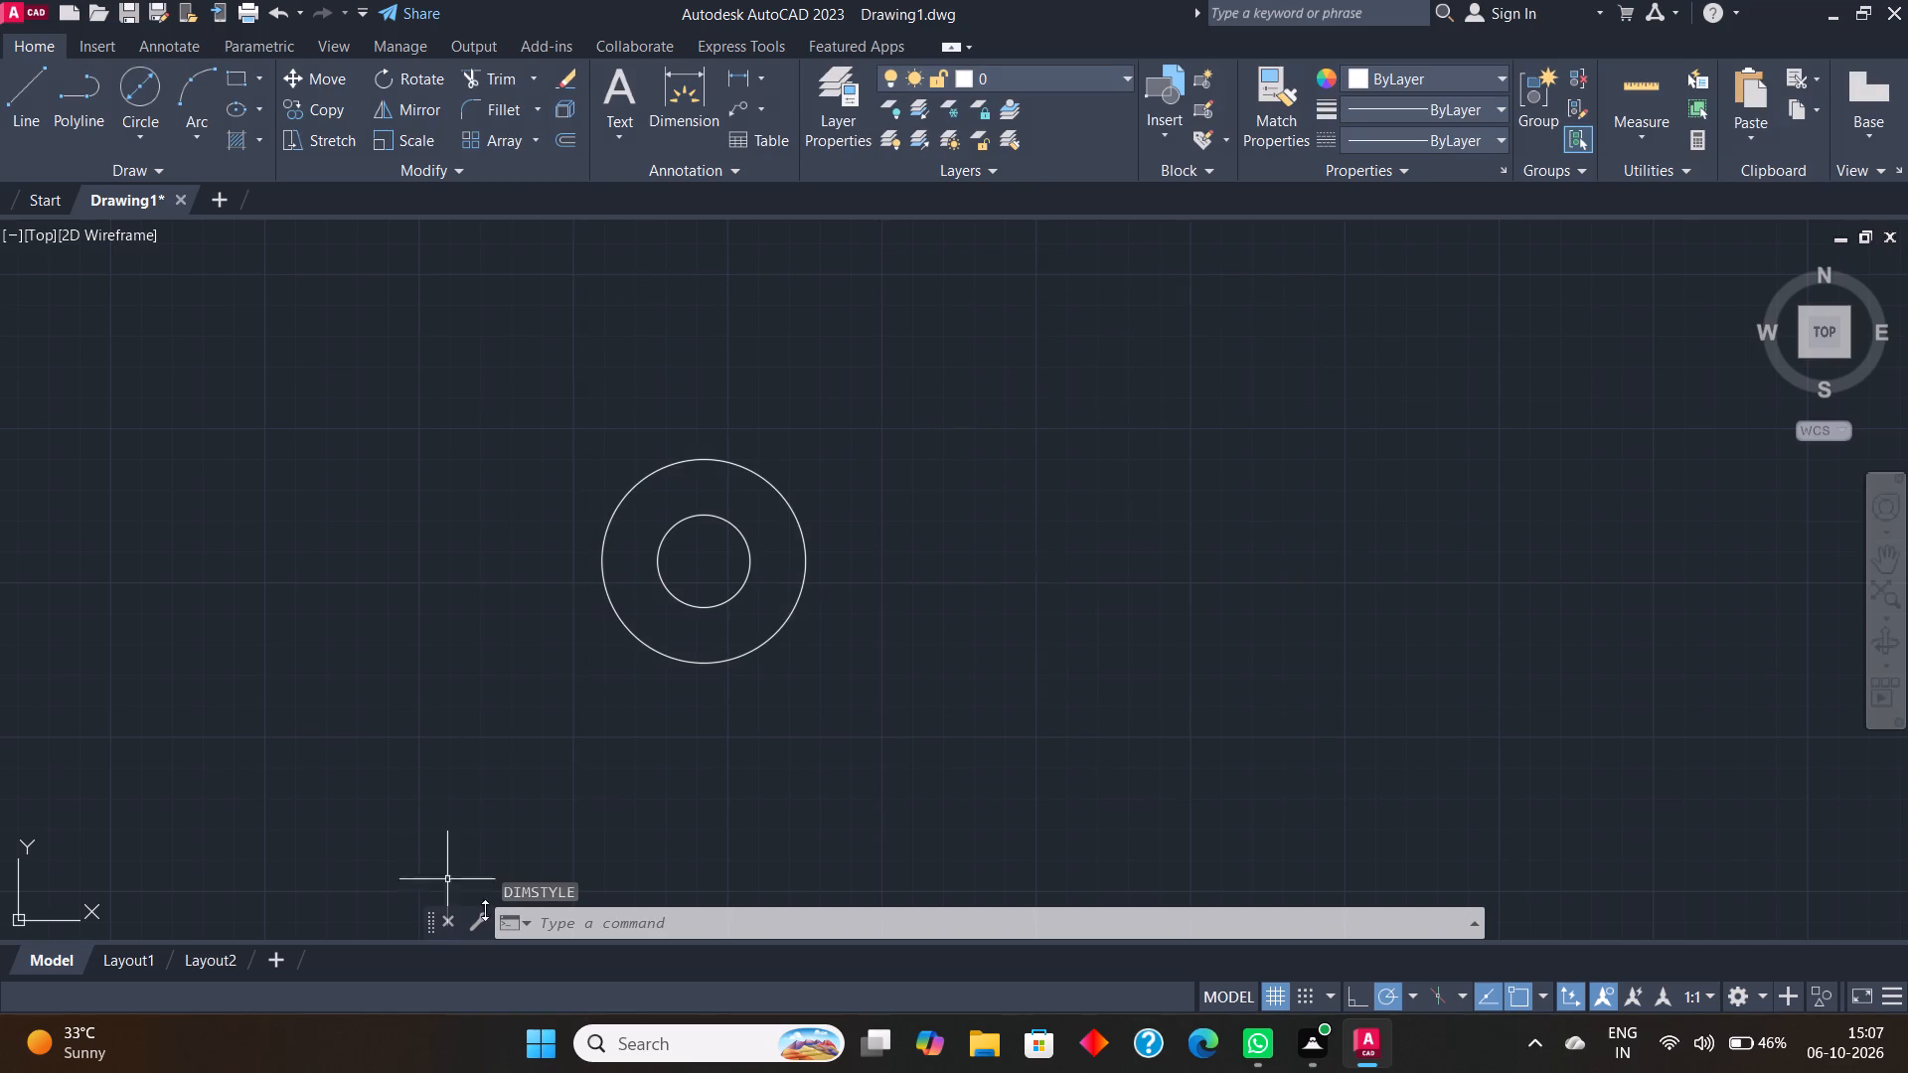
# Create a new layer and assign it the dashed linetype ACAD_ISO03W100, loading that linetype from acadiso.lin.
pyautogui.click(604, 916)
pyautogui.press('l')
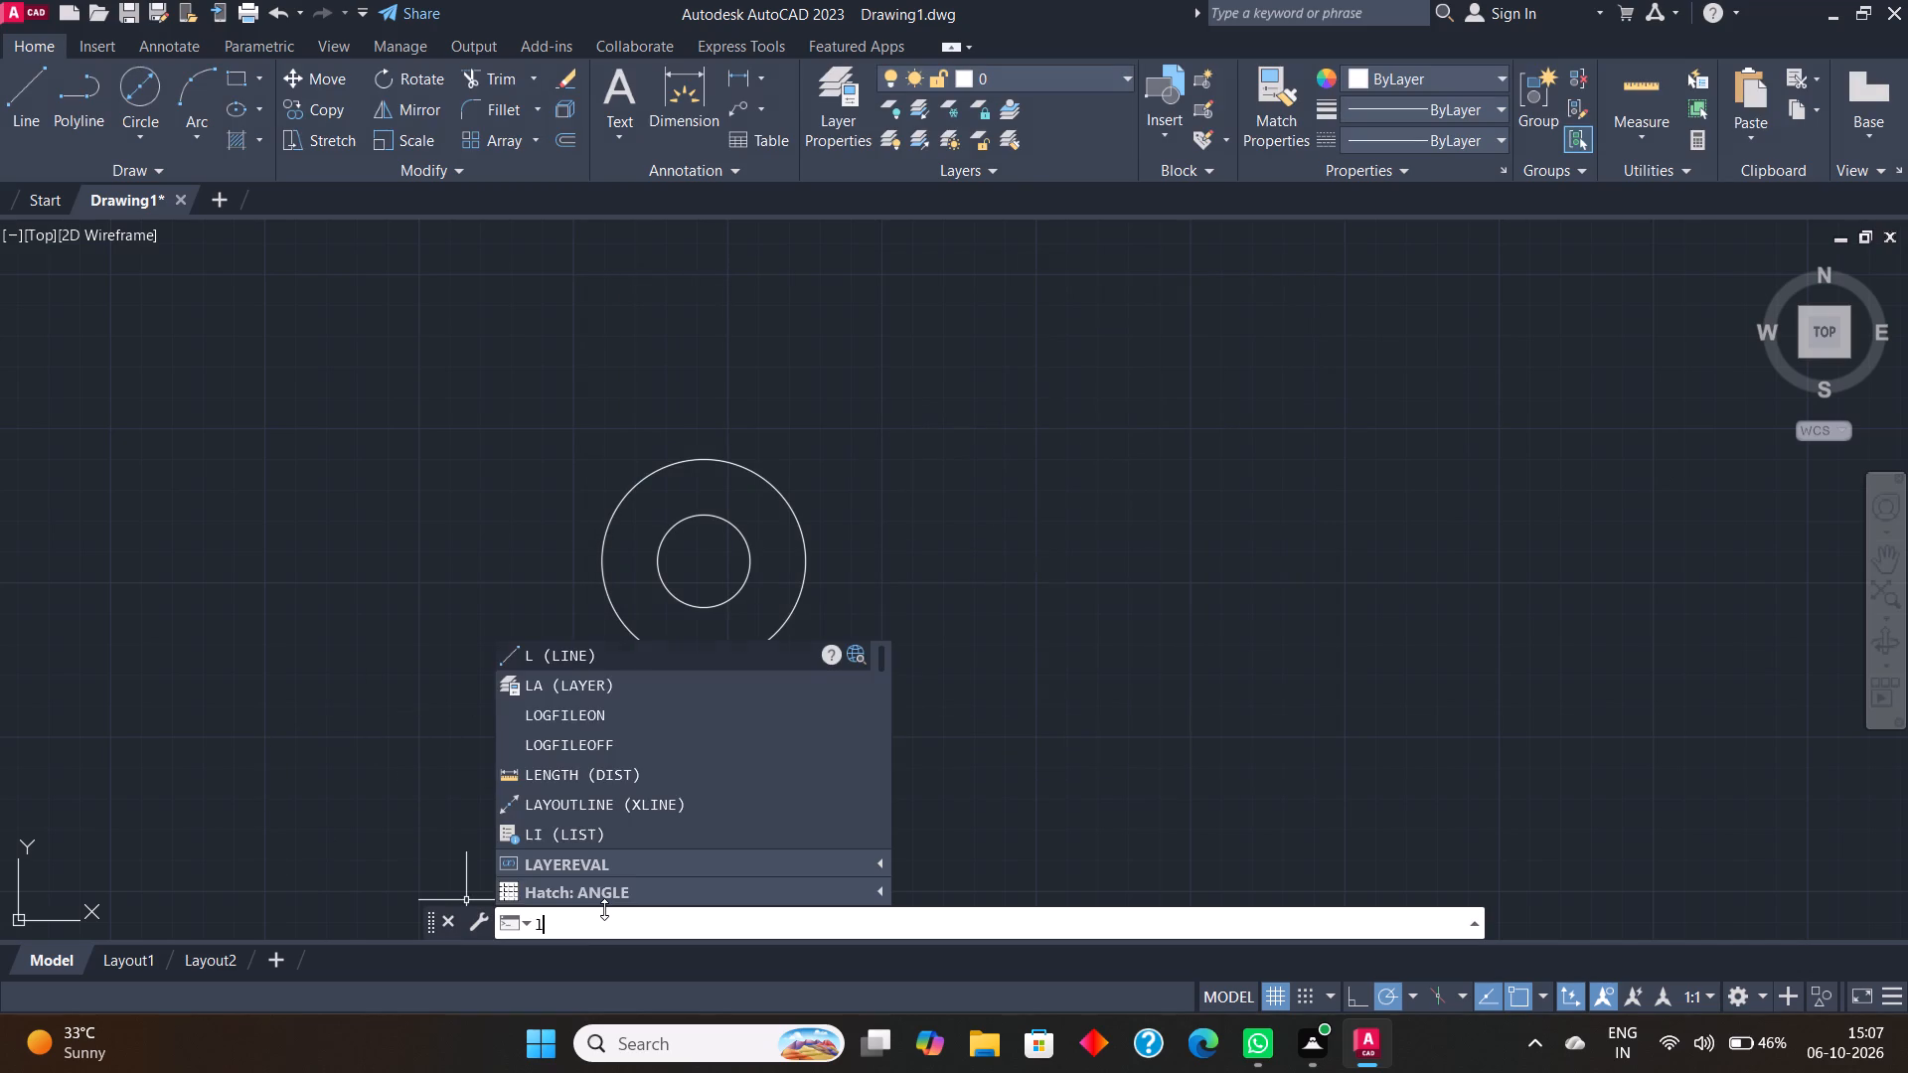
pyautogui.write('ay')
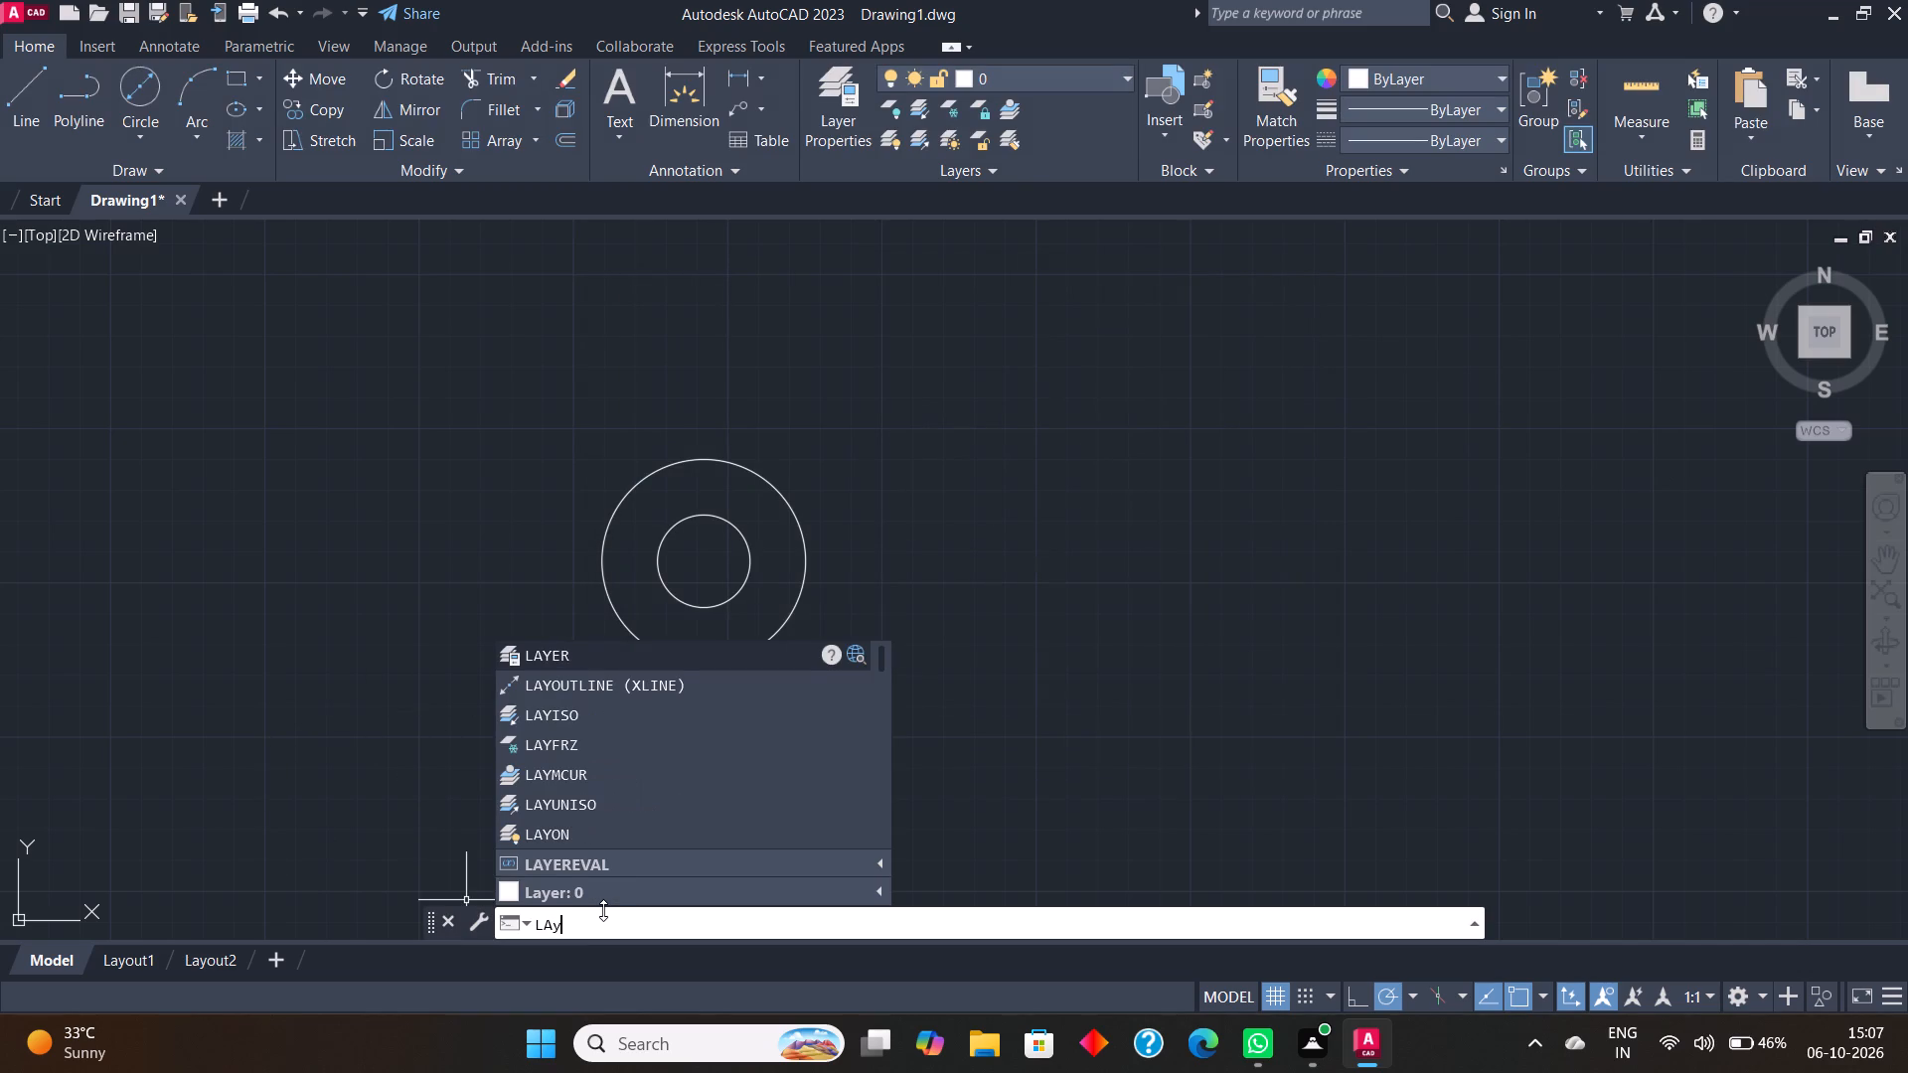
pyautogui.click(571, 655)
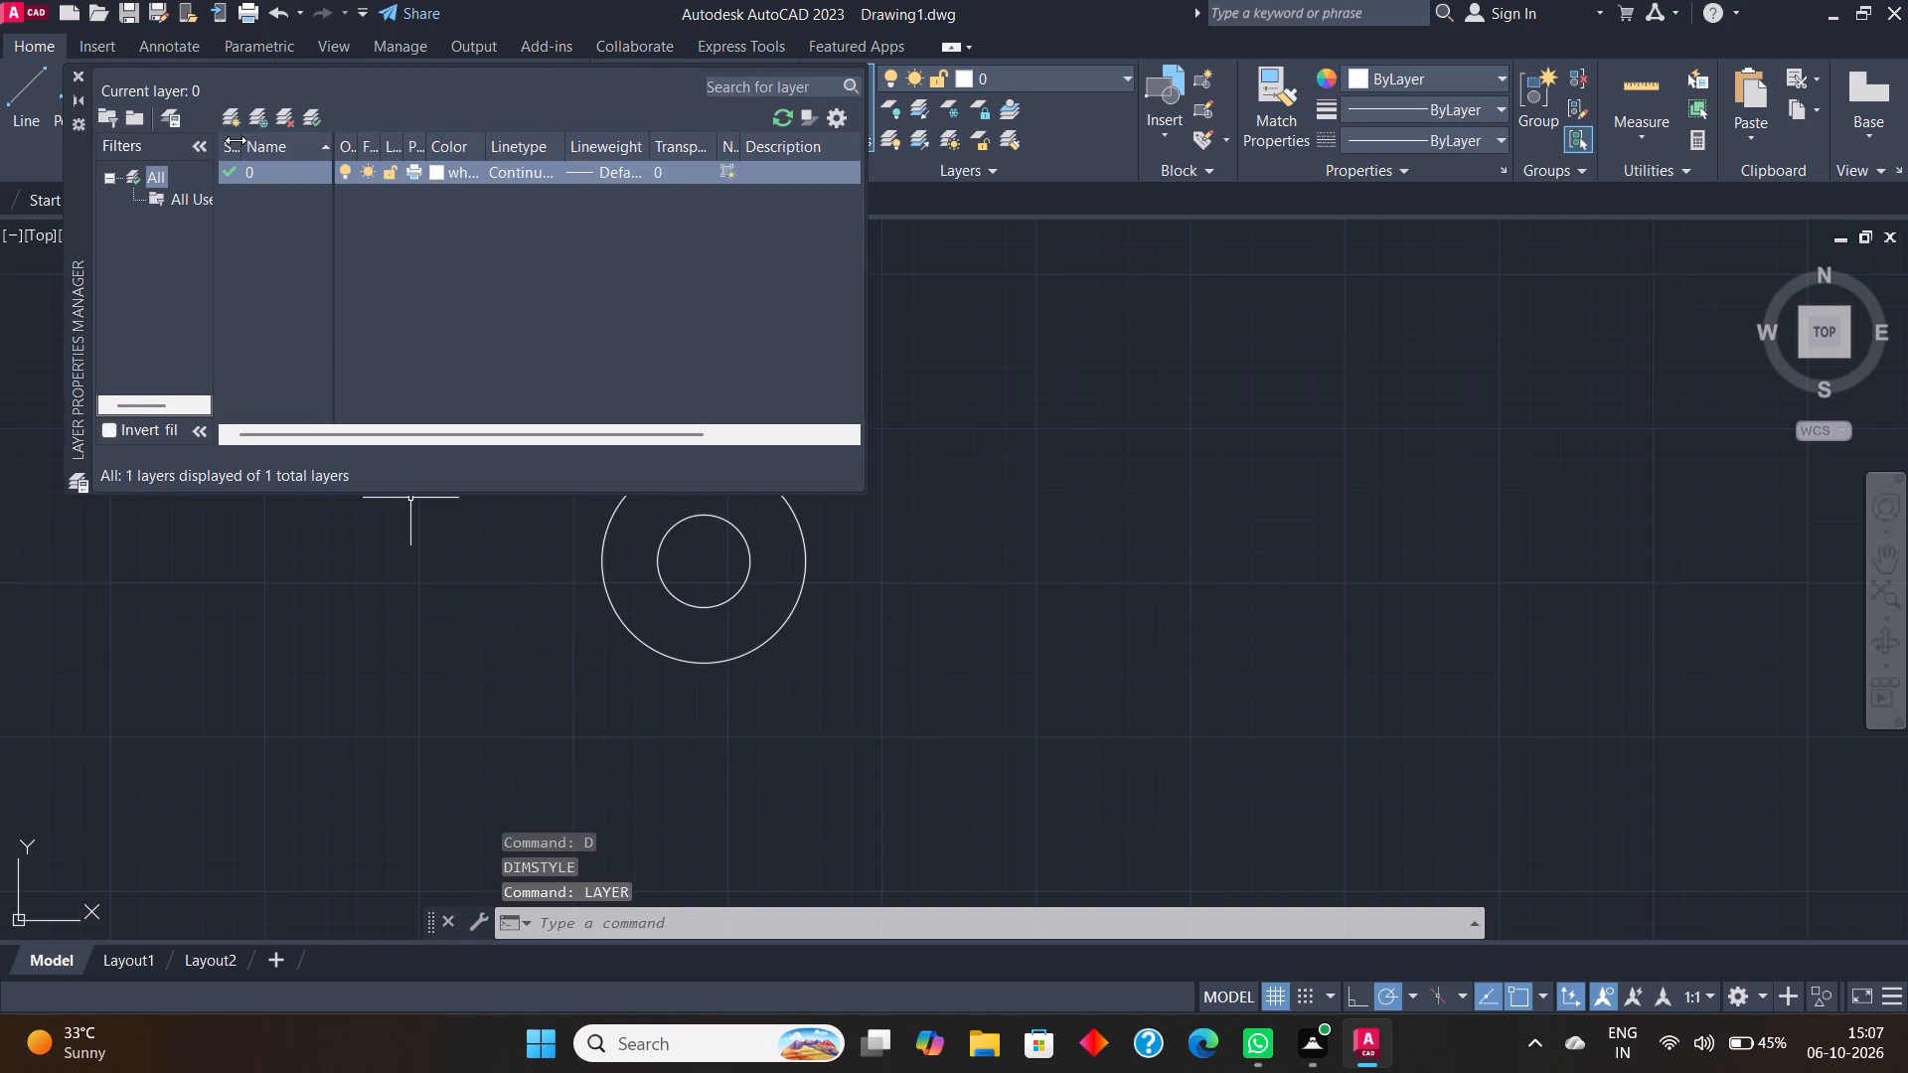
pyautogui.click(232, 120)
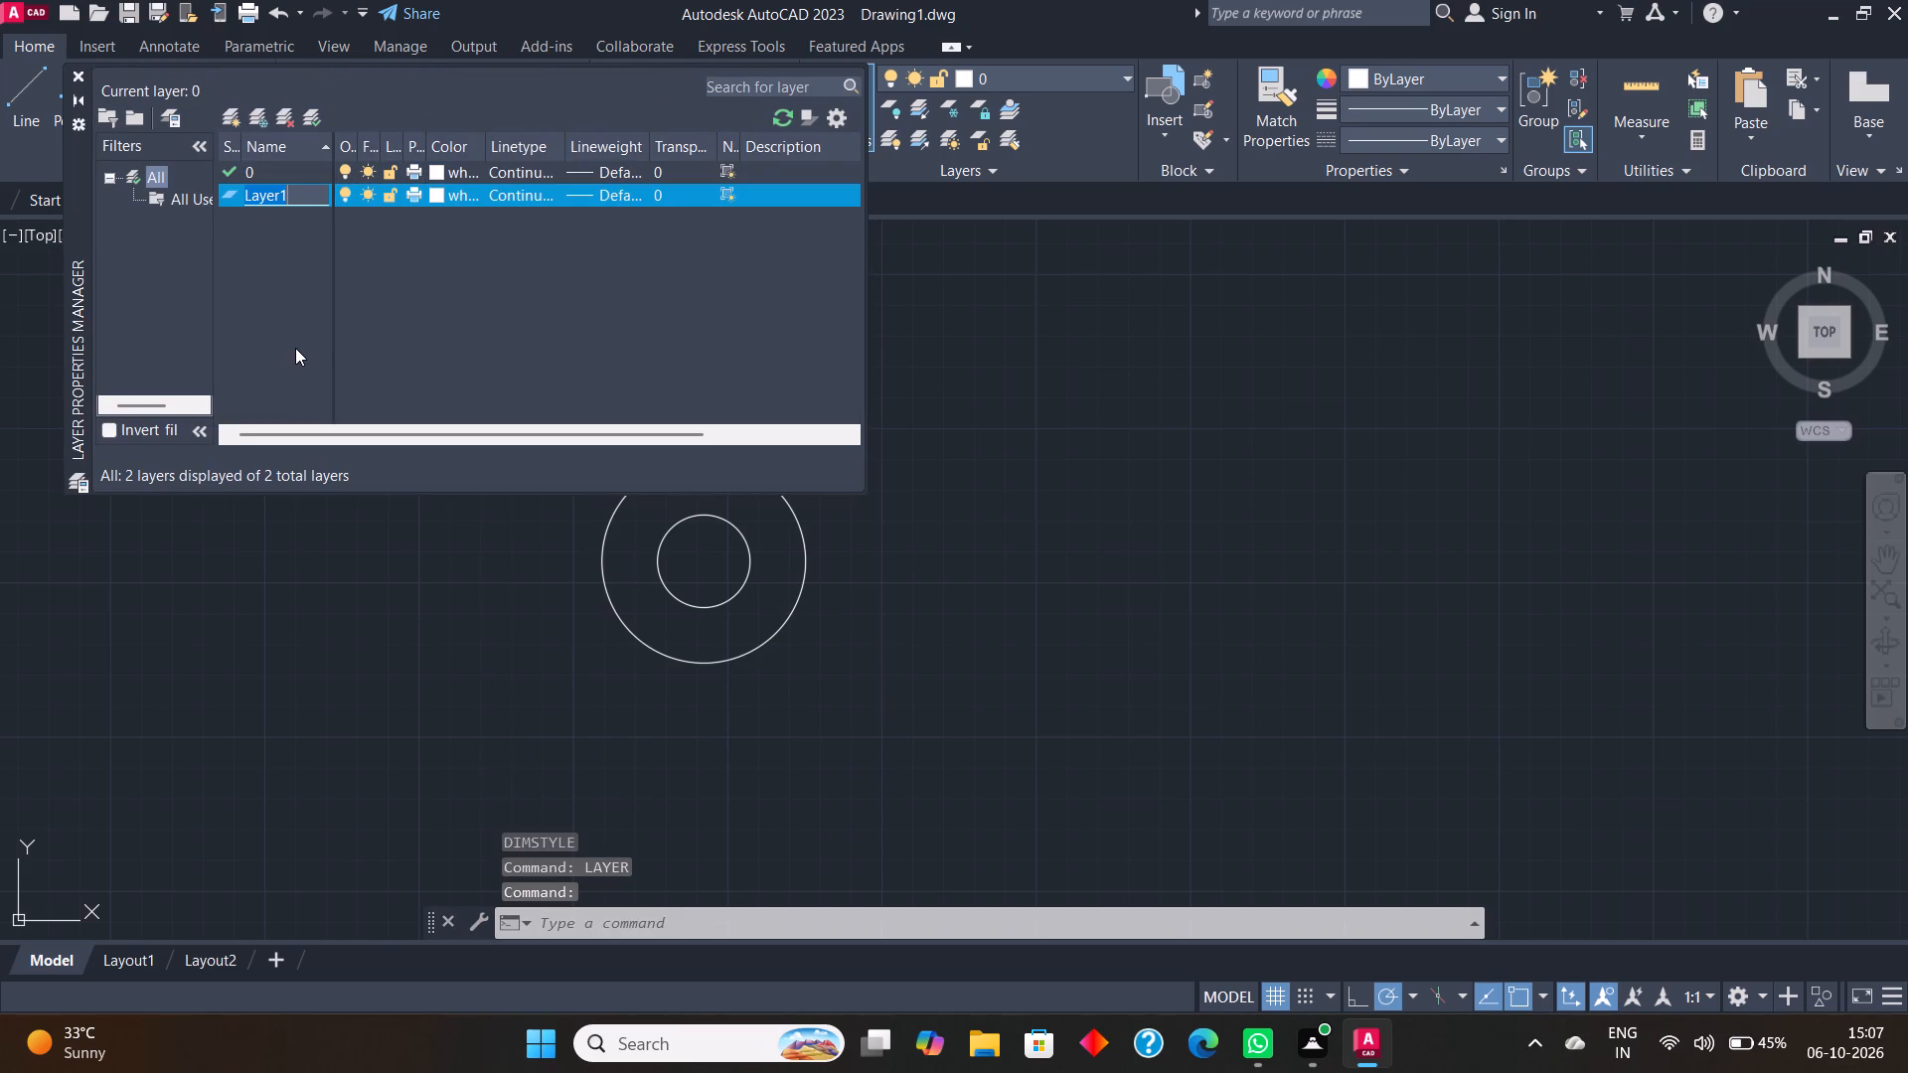
pyautogui.click(512, 192)
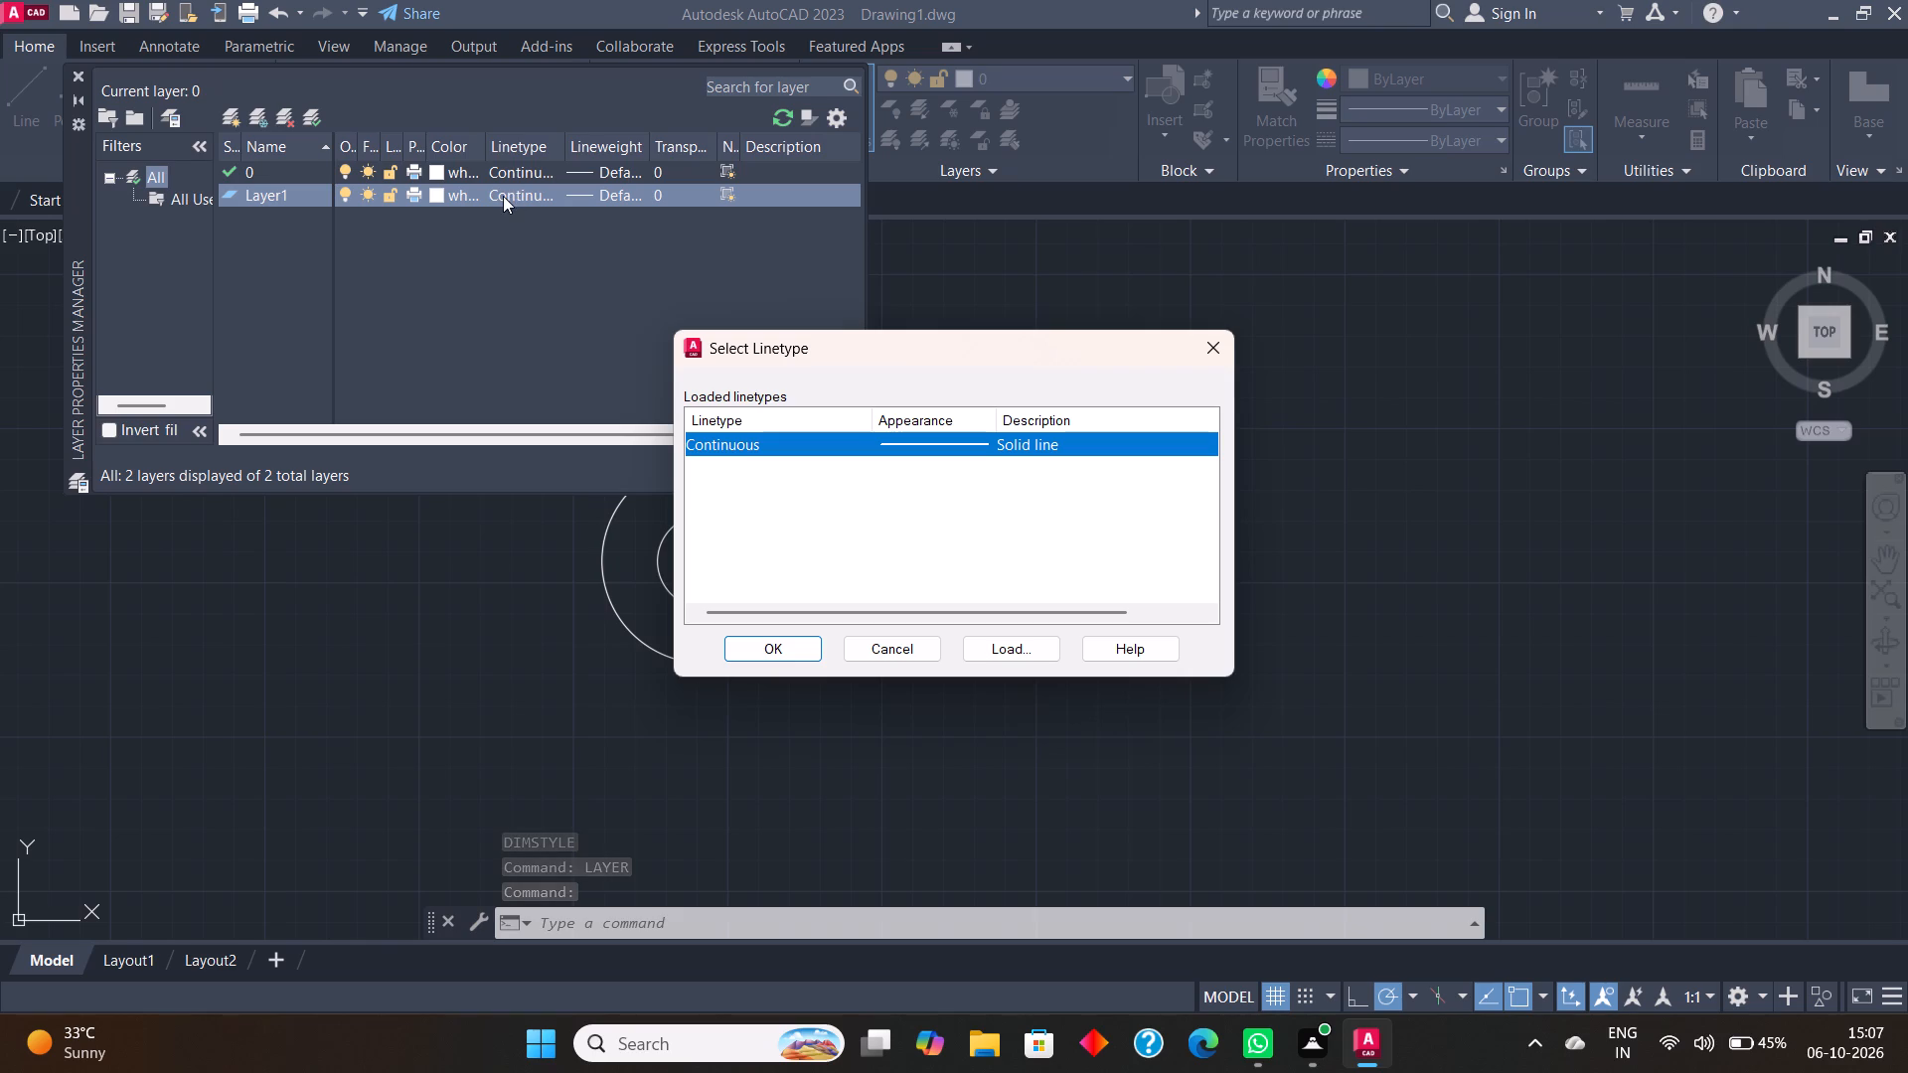
pyautogui.click(998, 643)
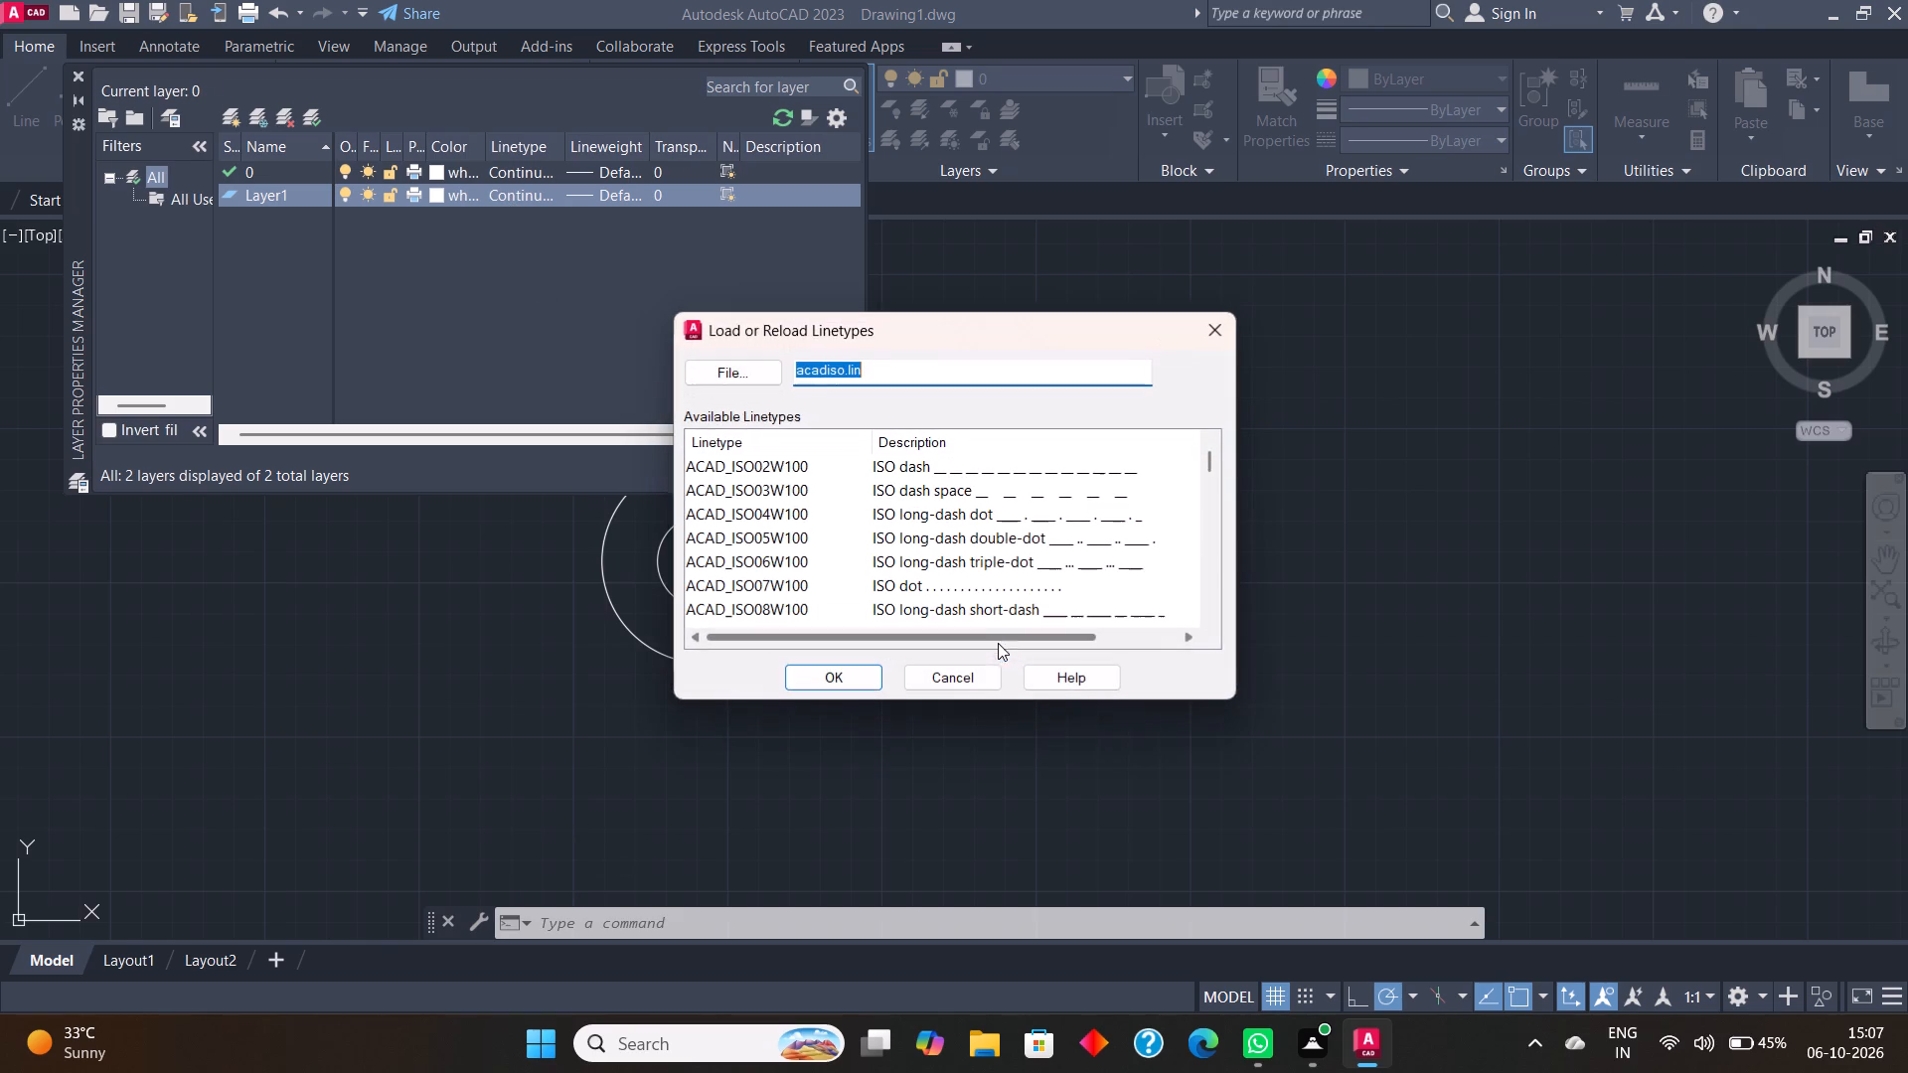
pyautogui.click(968, 492)
pyautogui.click(857, 682)
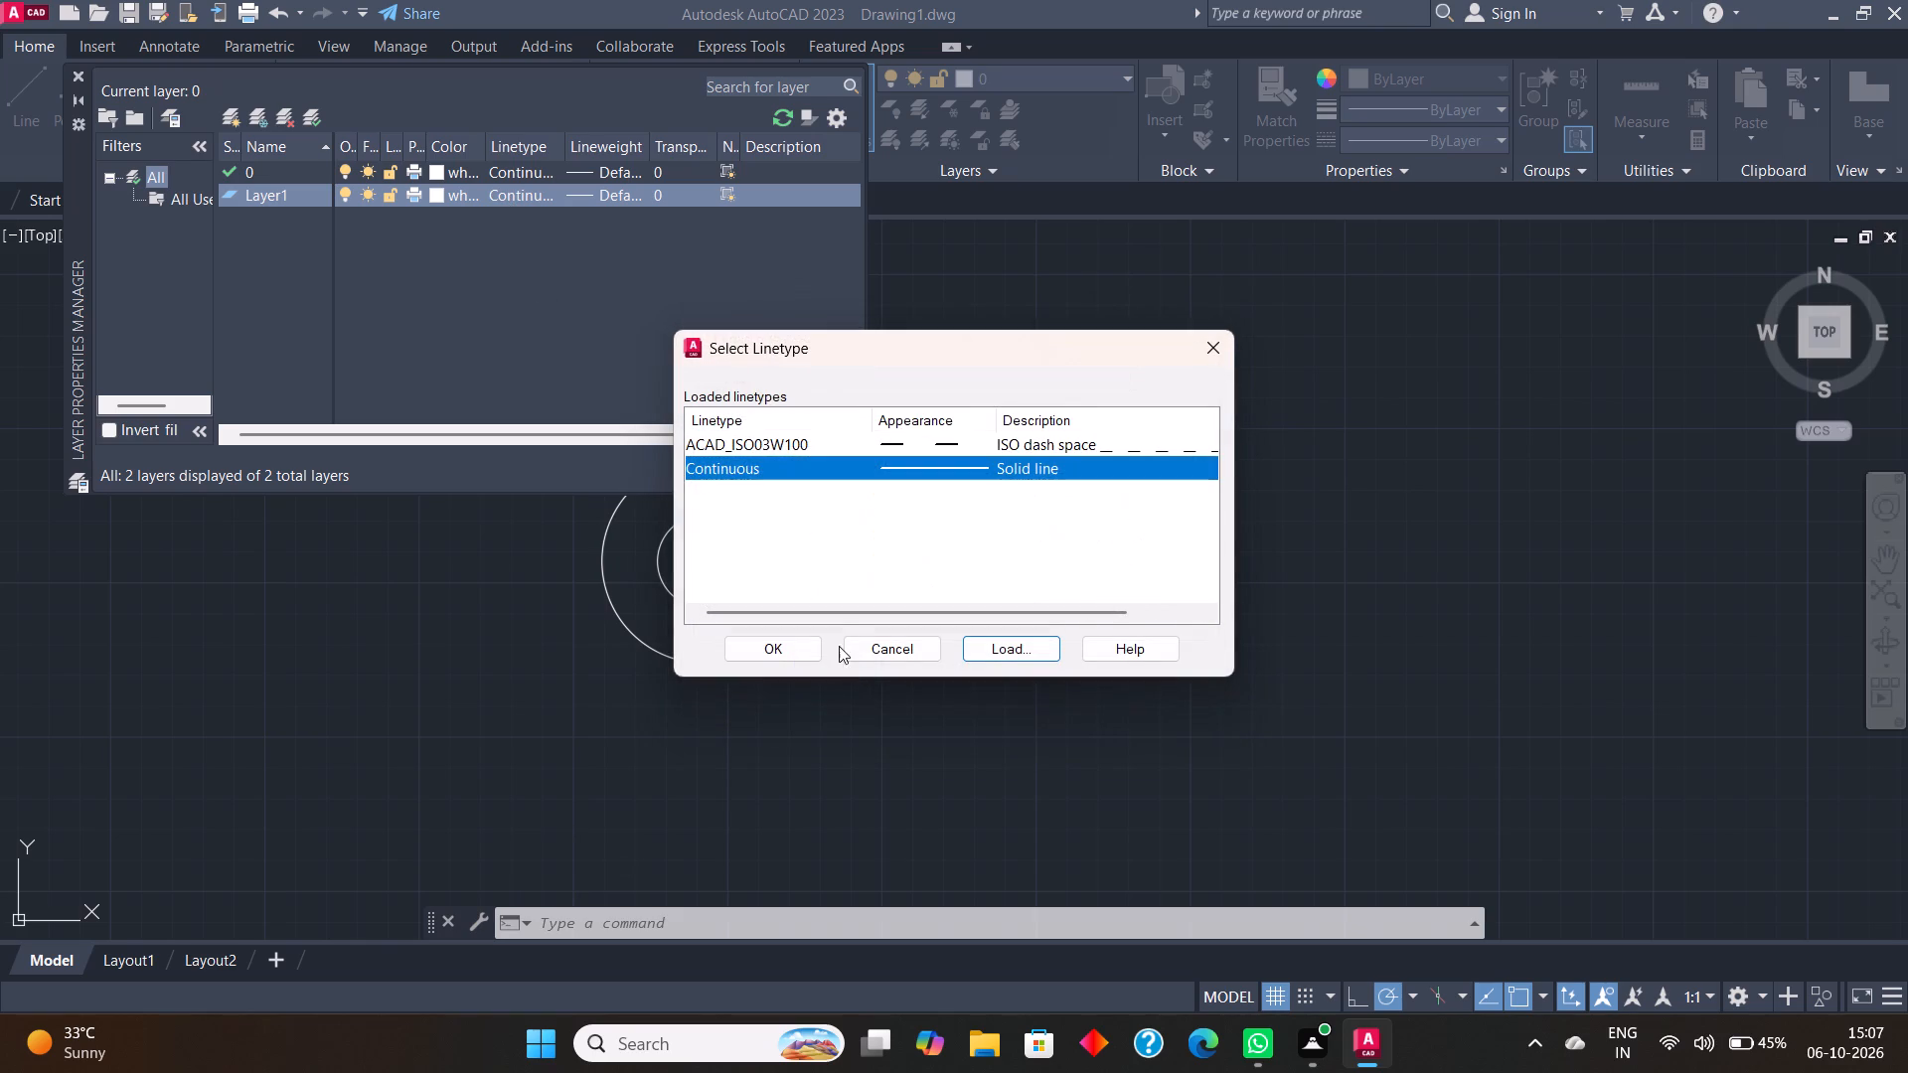
pyautogui.click(743, 443)
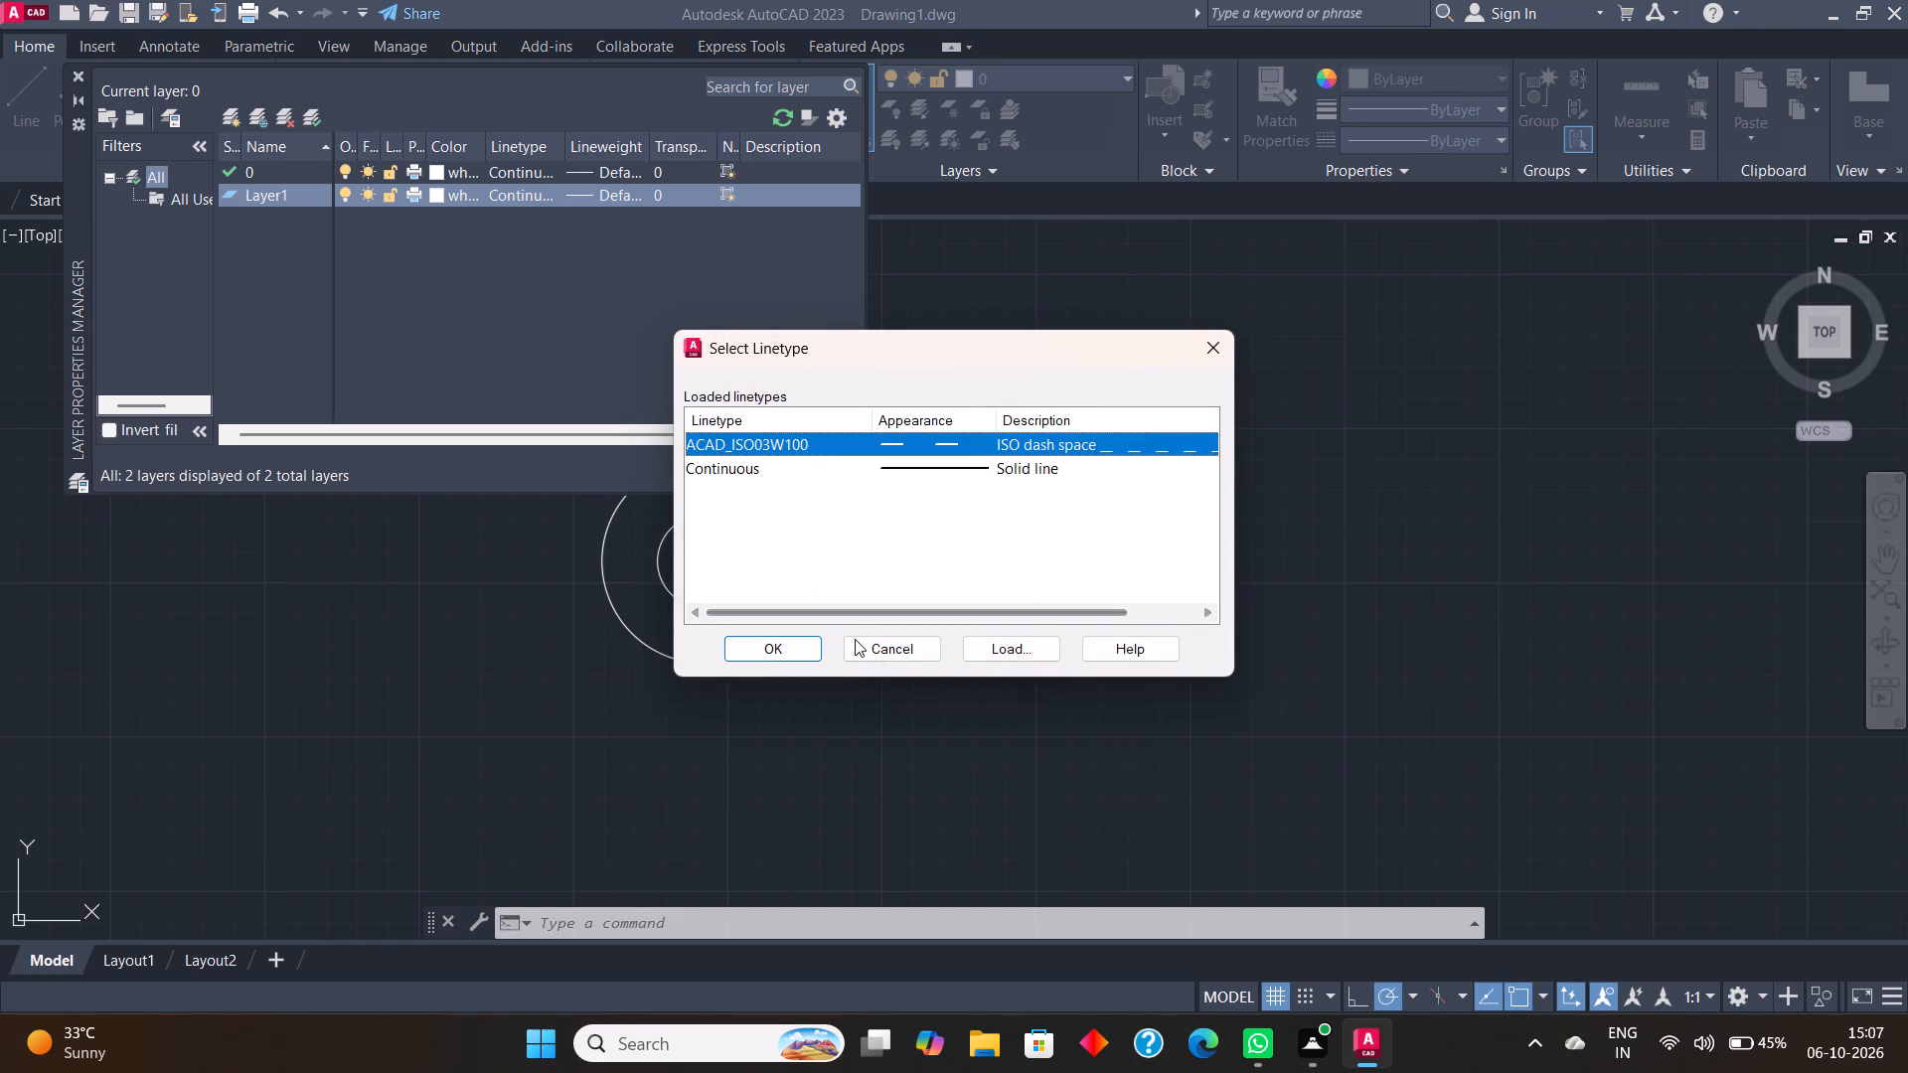
pyautogui.click(802, 647)
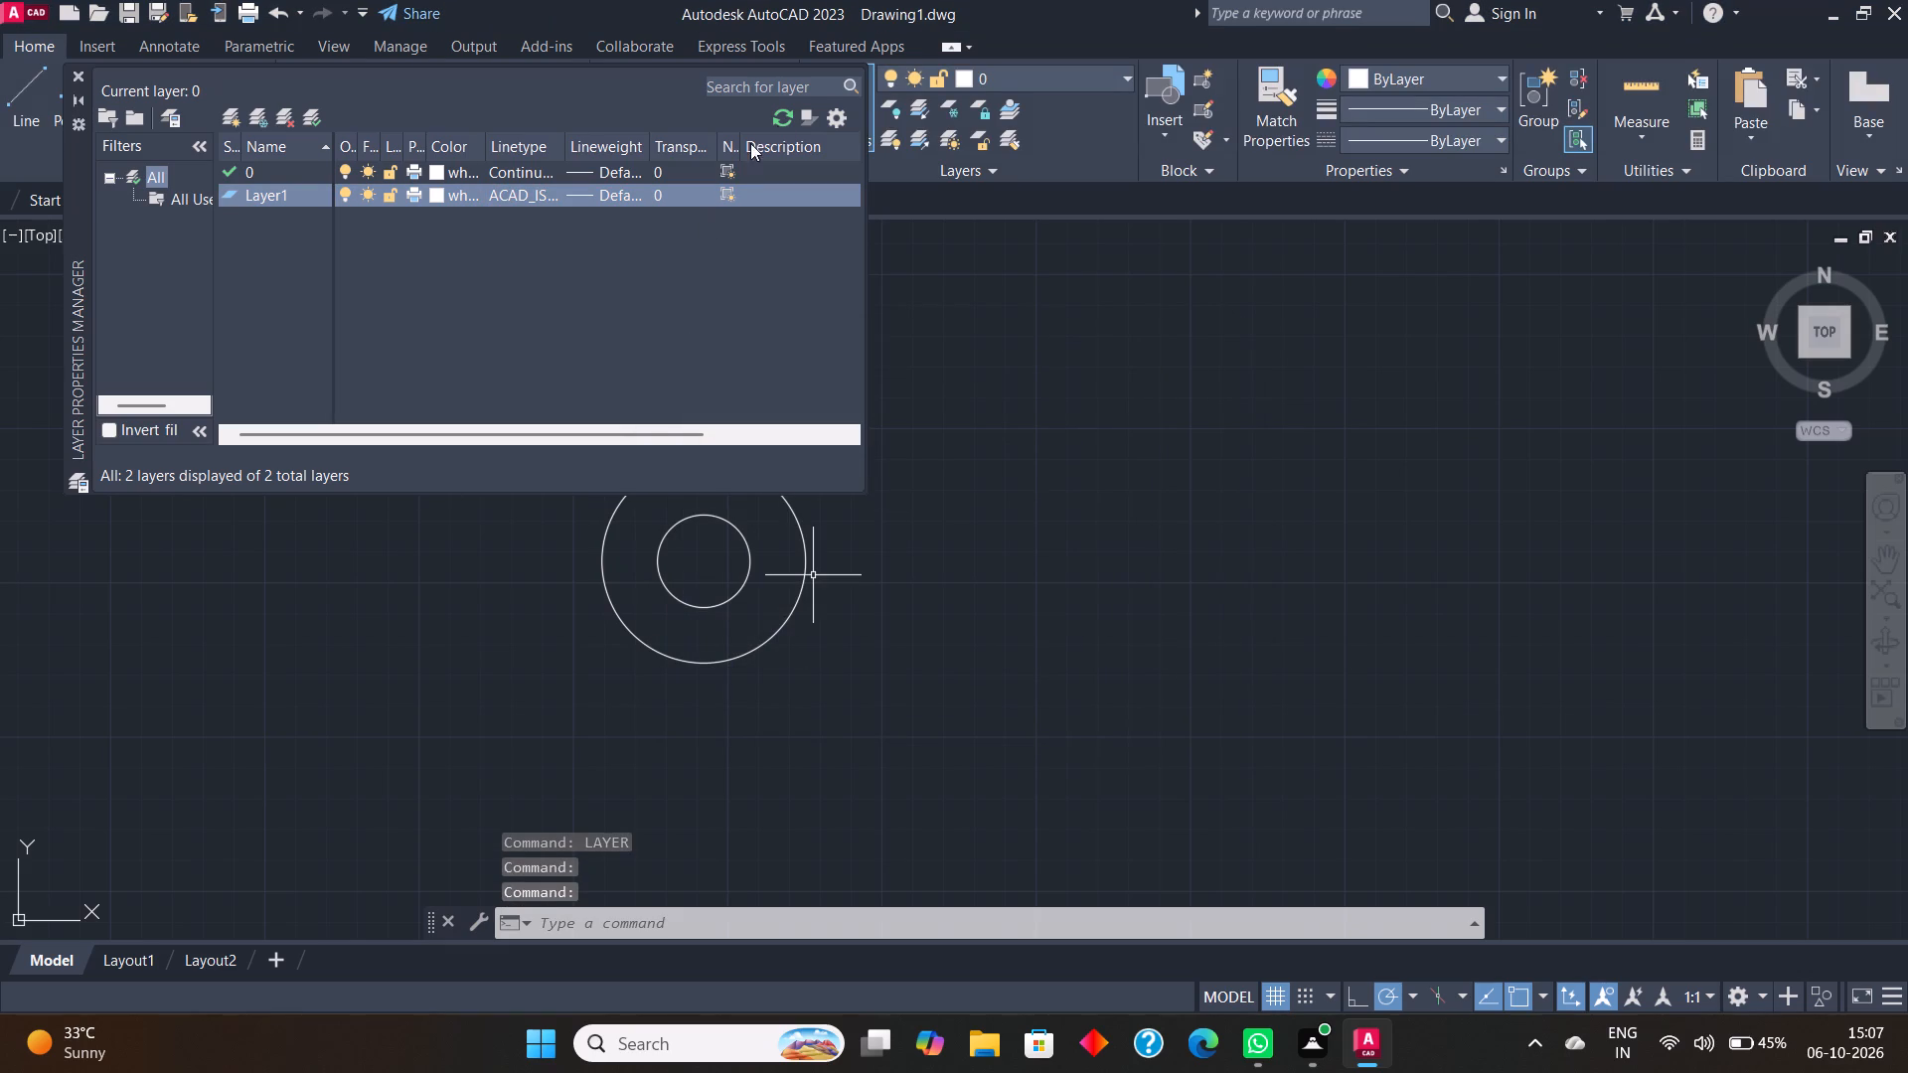
pyautogui.click(83, 77)
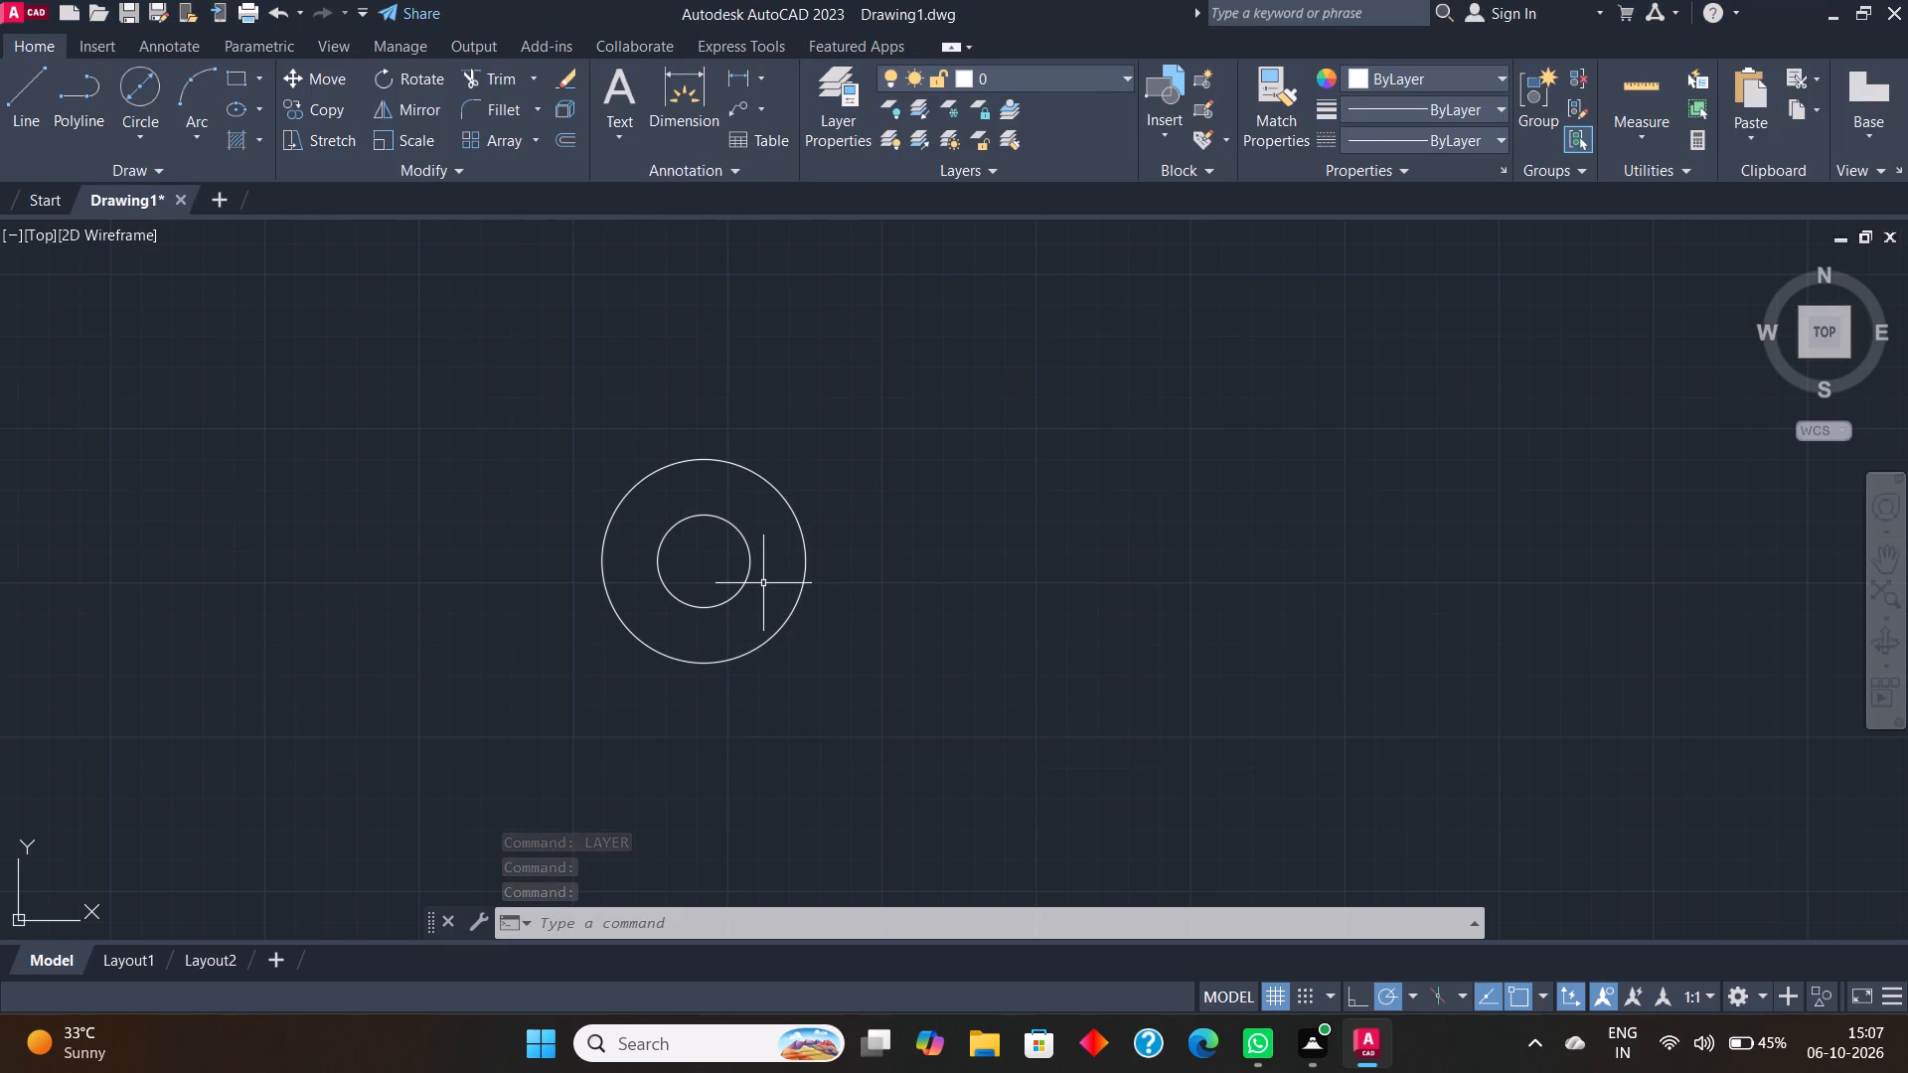
# Draw a third circle with a diameter of 90, concentric with the existing two circles.
pyautogui.click(140, 130)
pyautogui.click(187, 220)
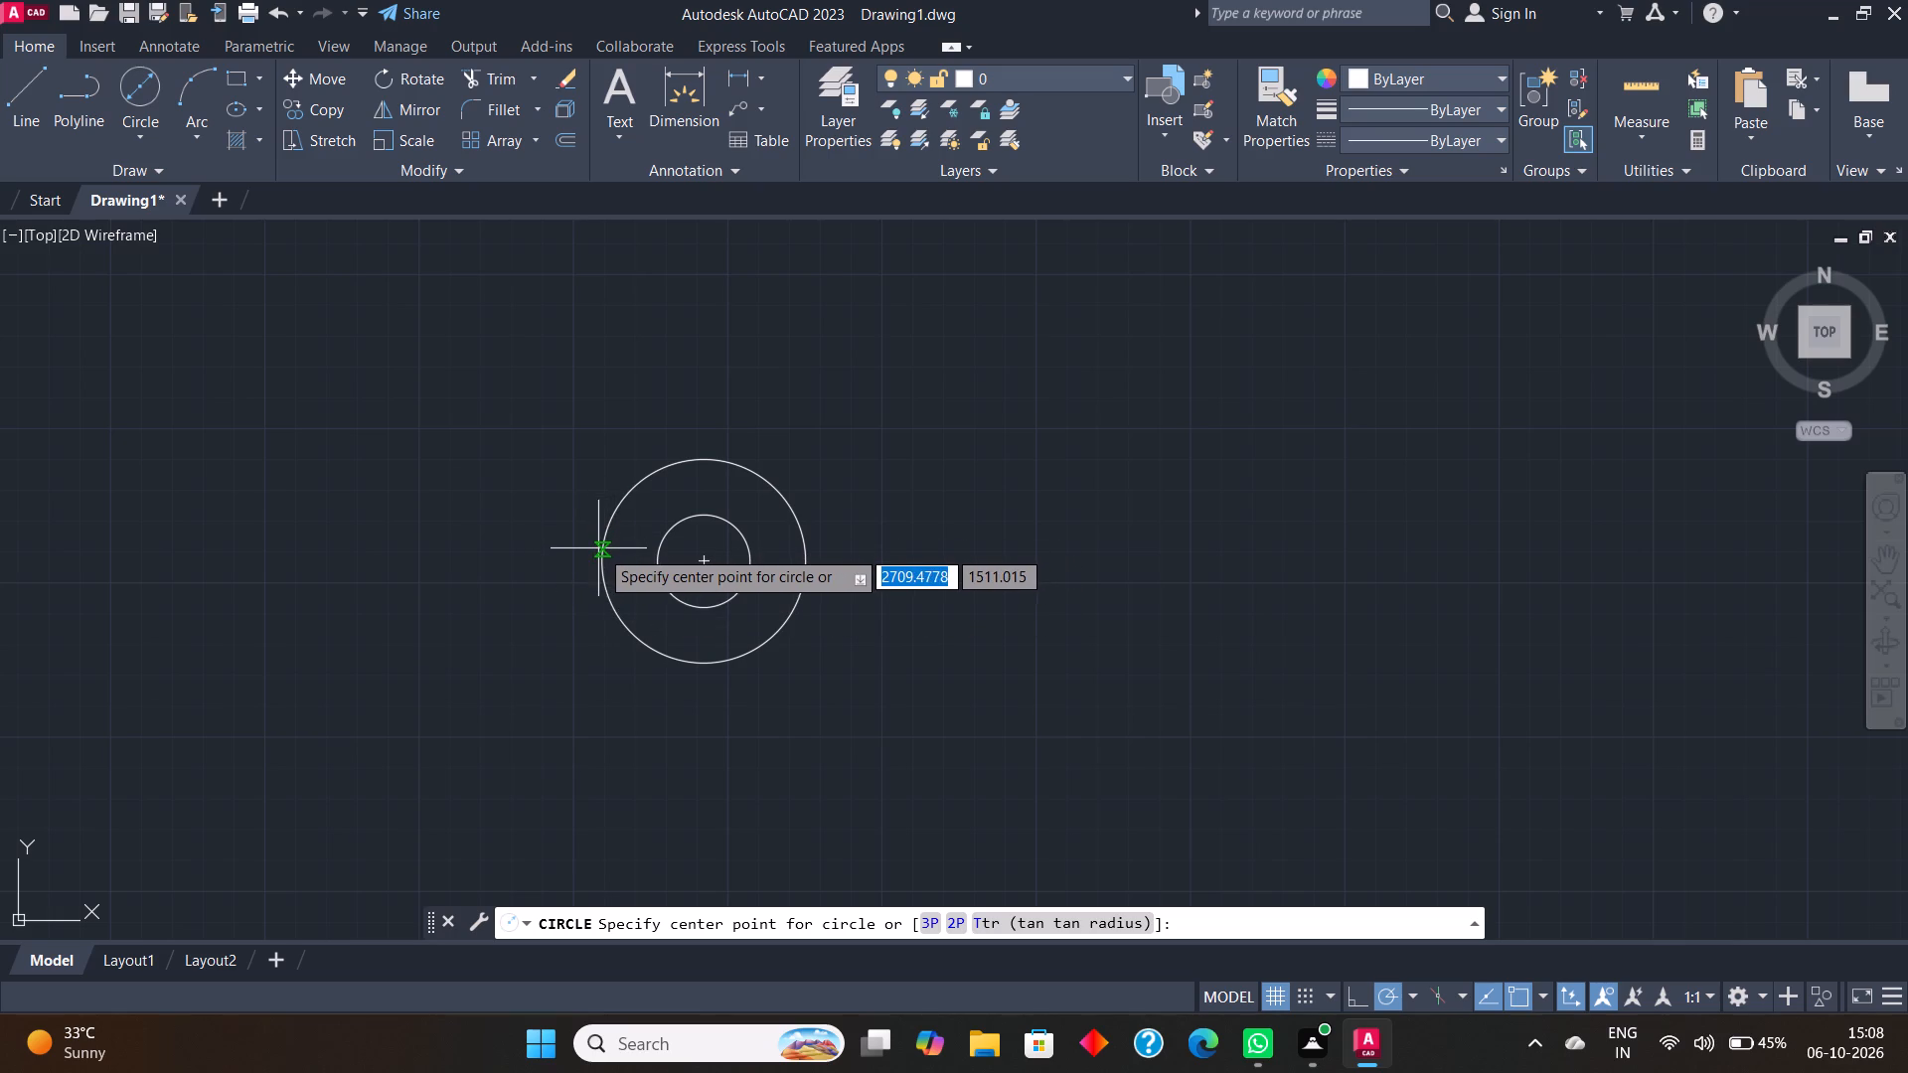
pyautogui.click(704, 563)
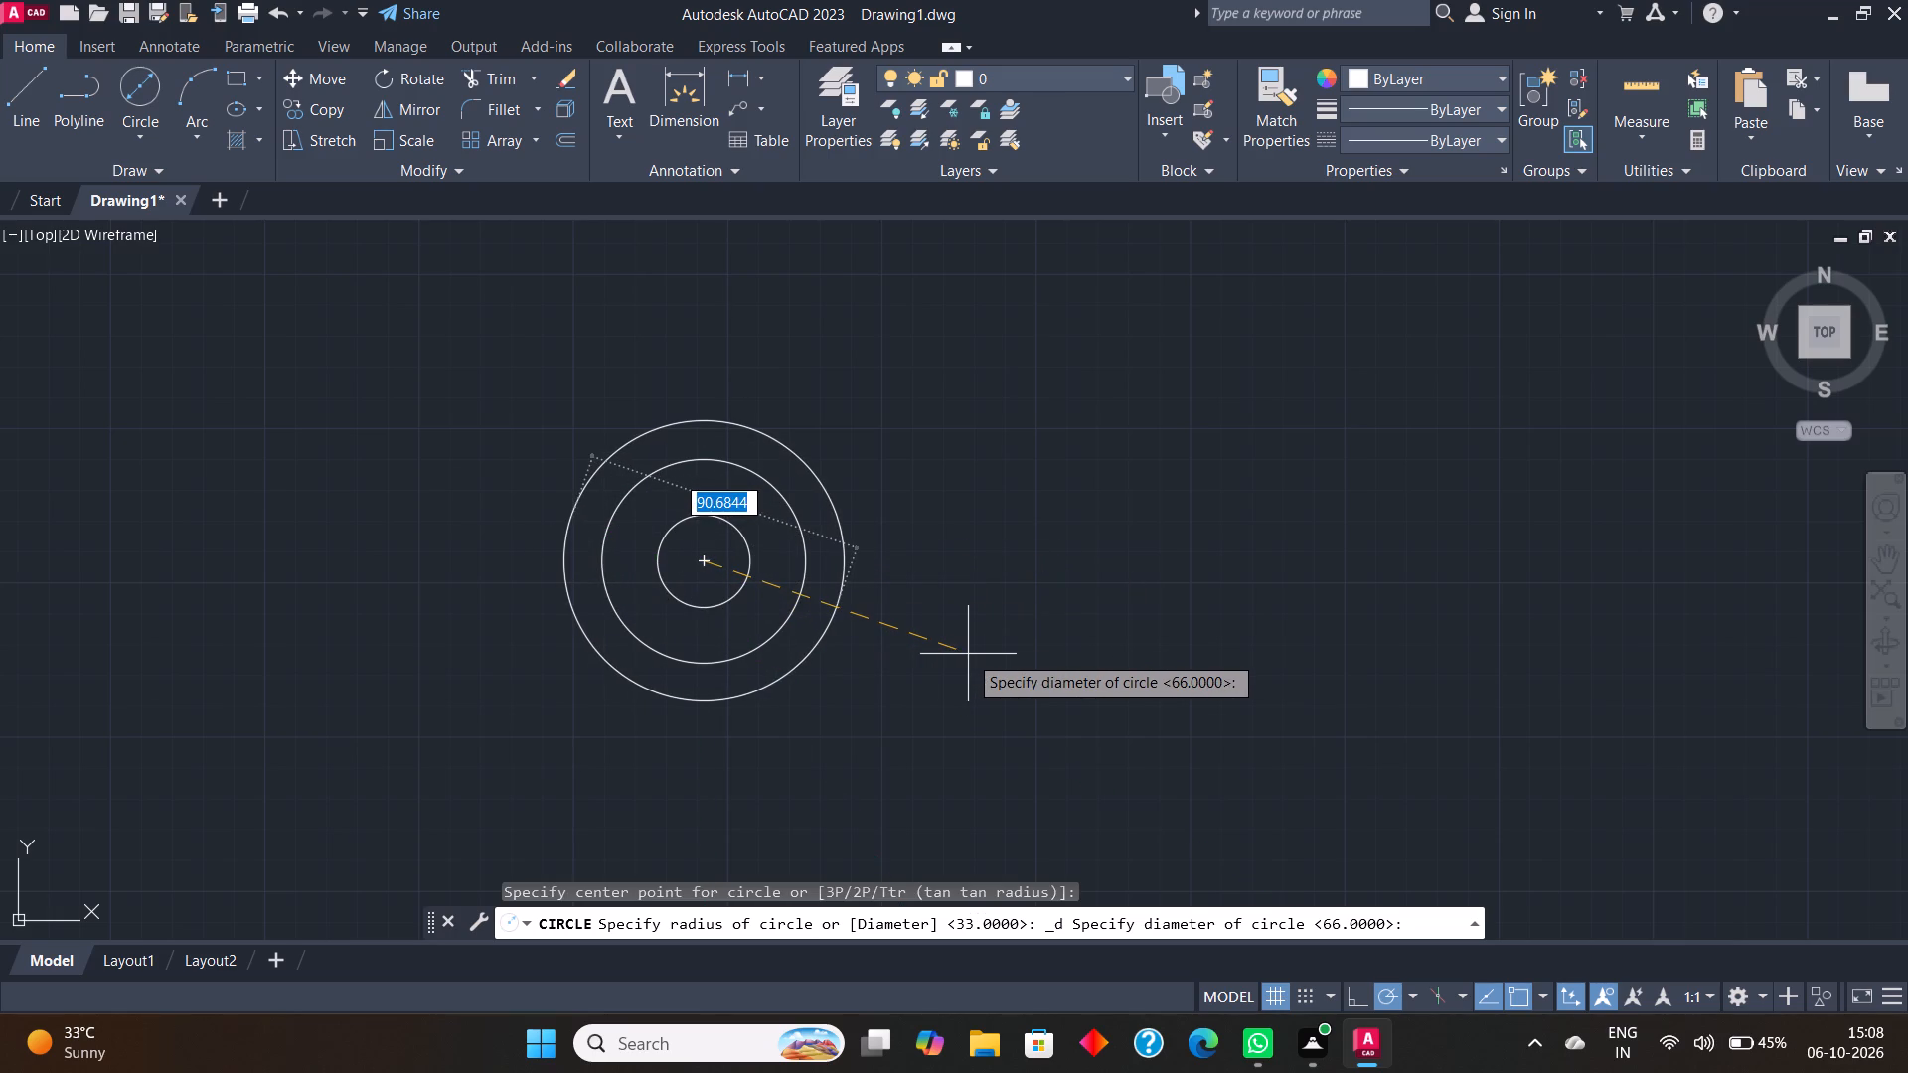
pyautogui.write('90')
pyautogui.press('Return')
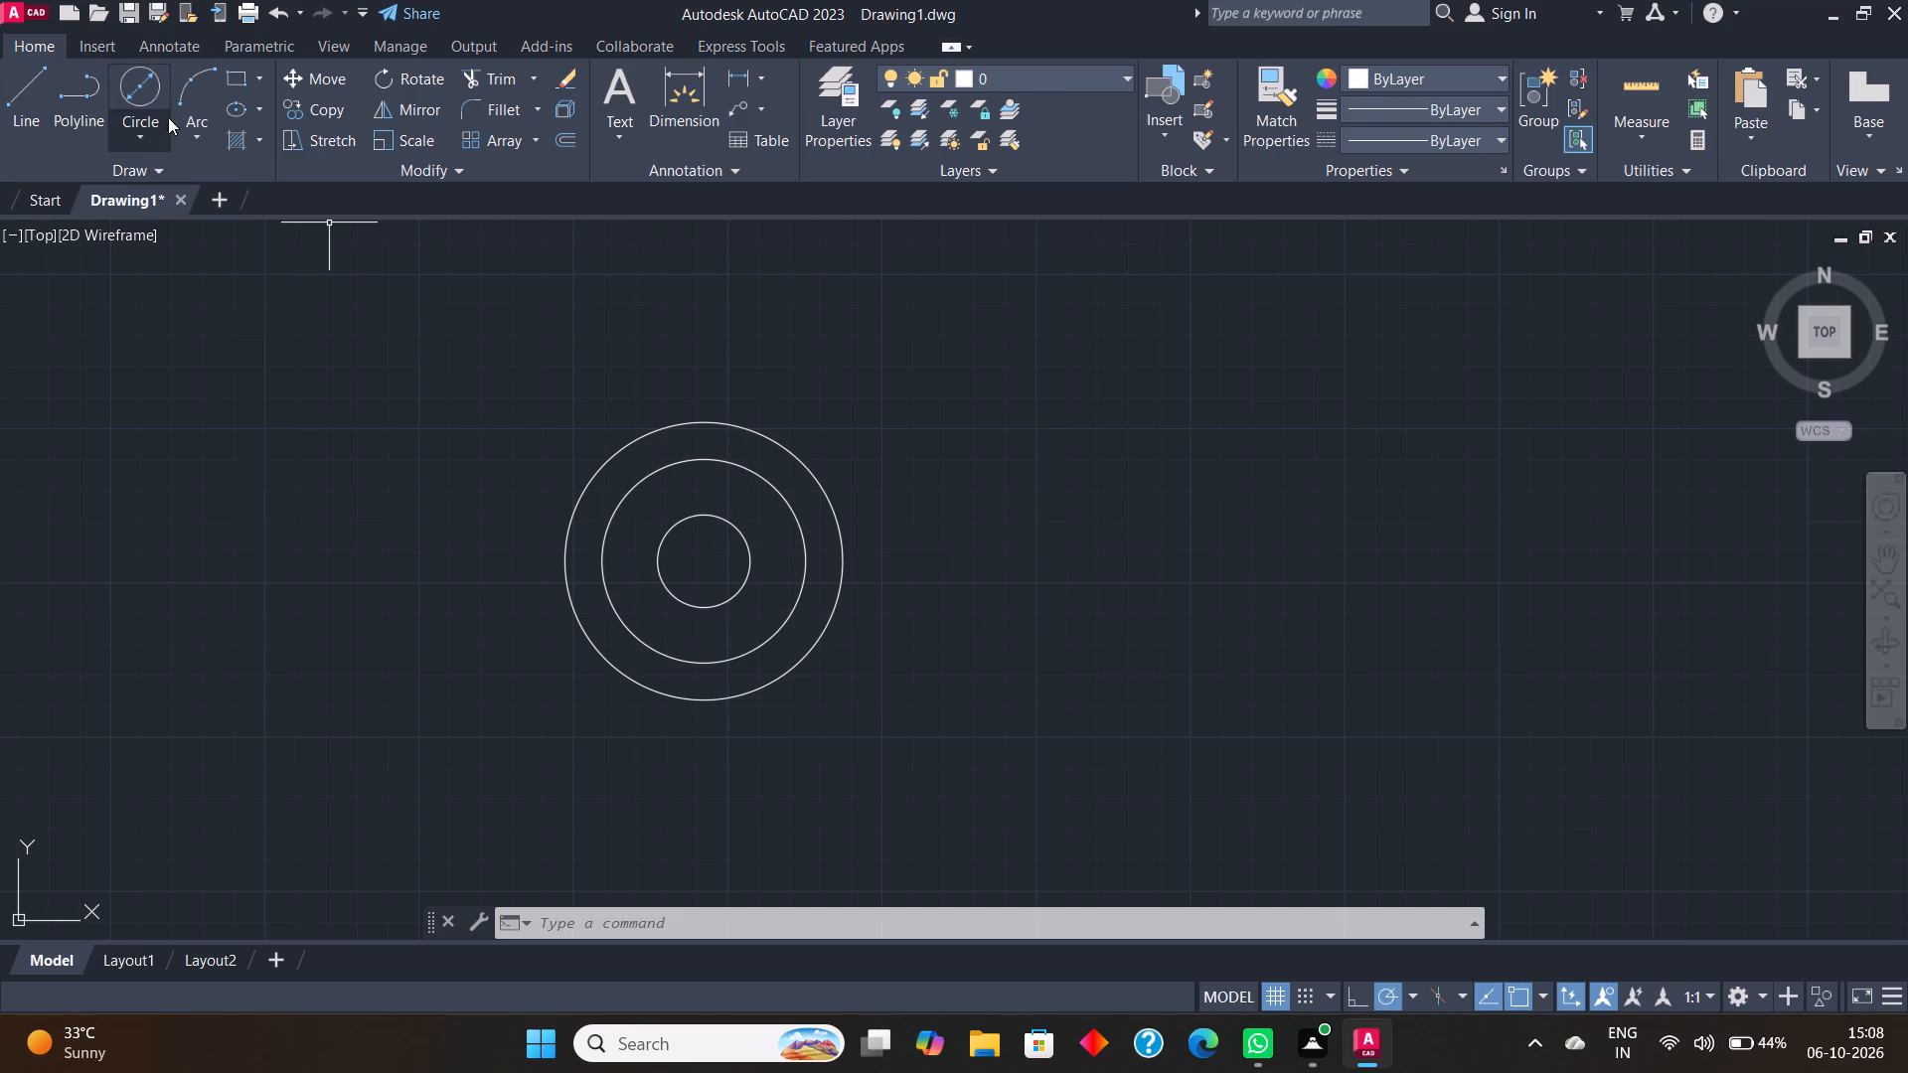
# Draw two vertical lines from the common centre to the top and bottom quadrants of the 90 diameter circle.
pyautogui.click(30, 87)
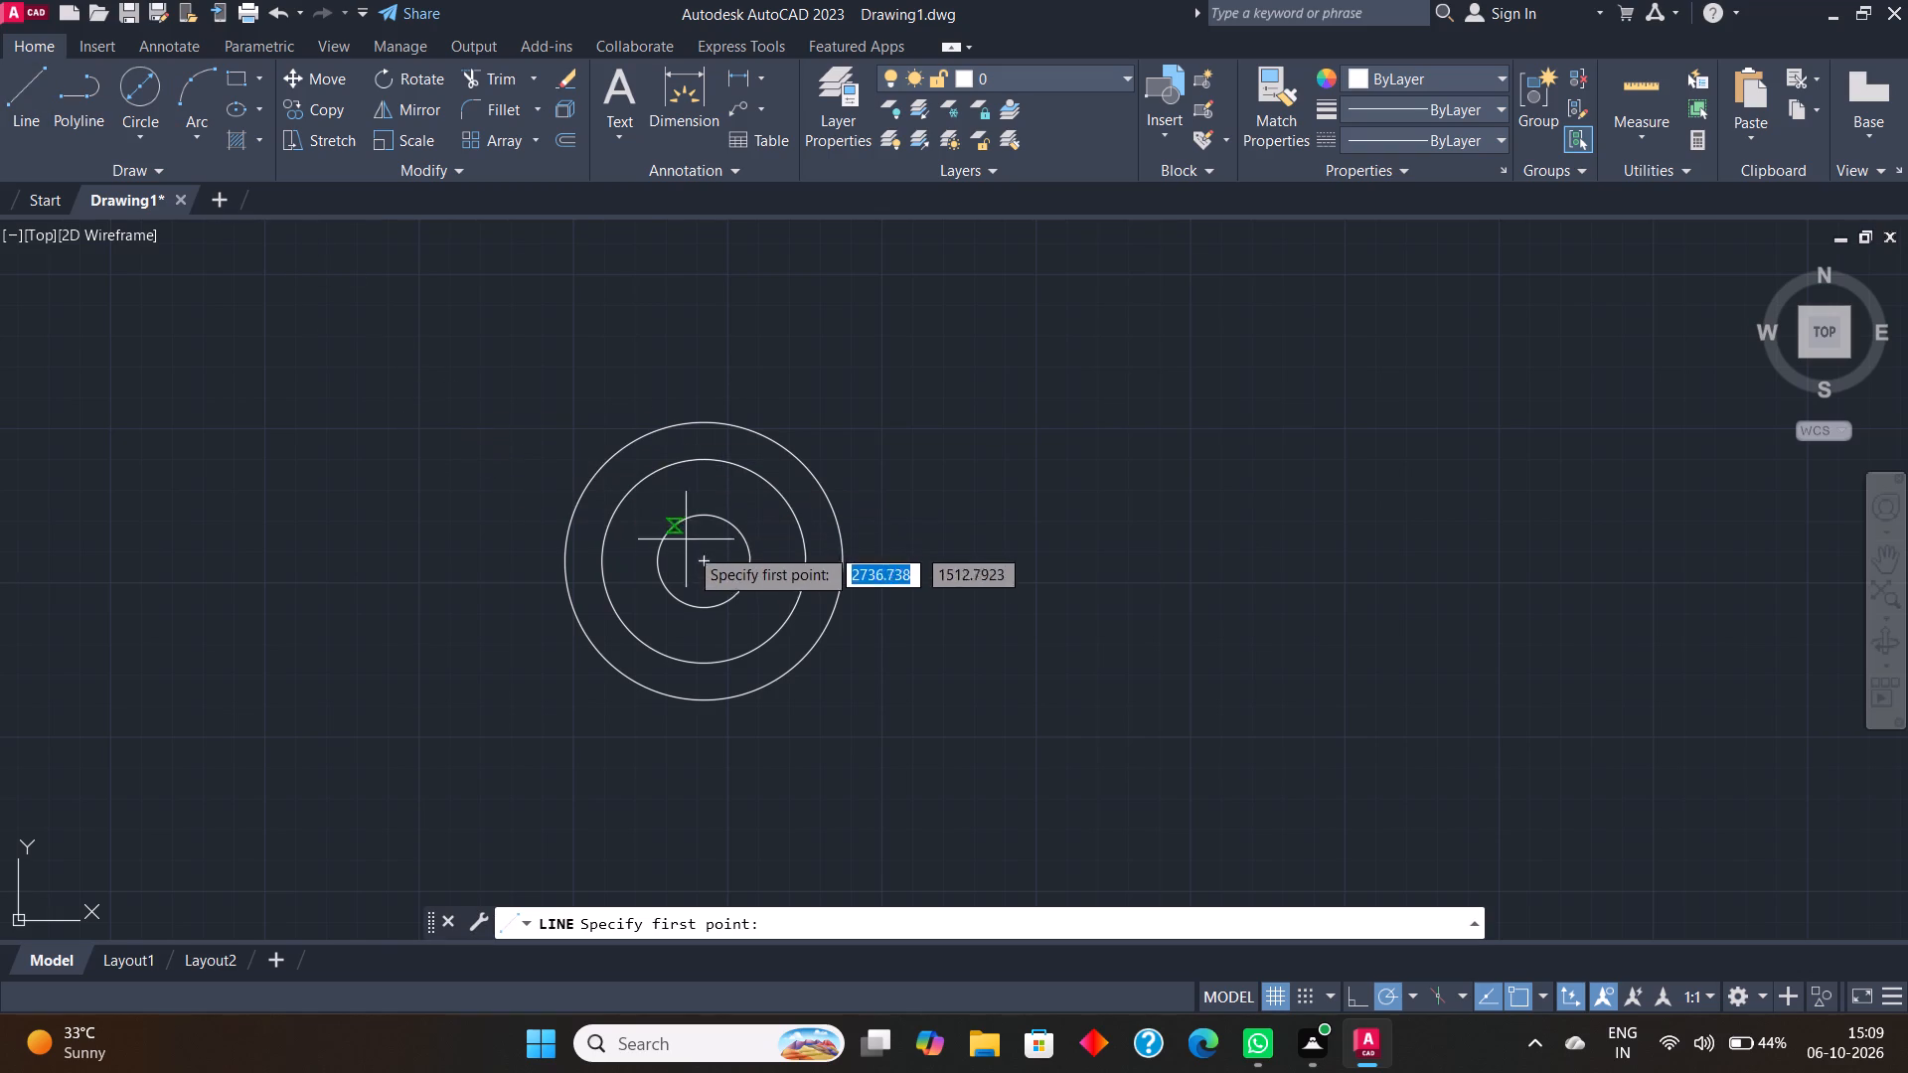
pyautogui.click(703, 565)
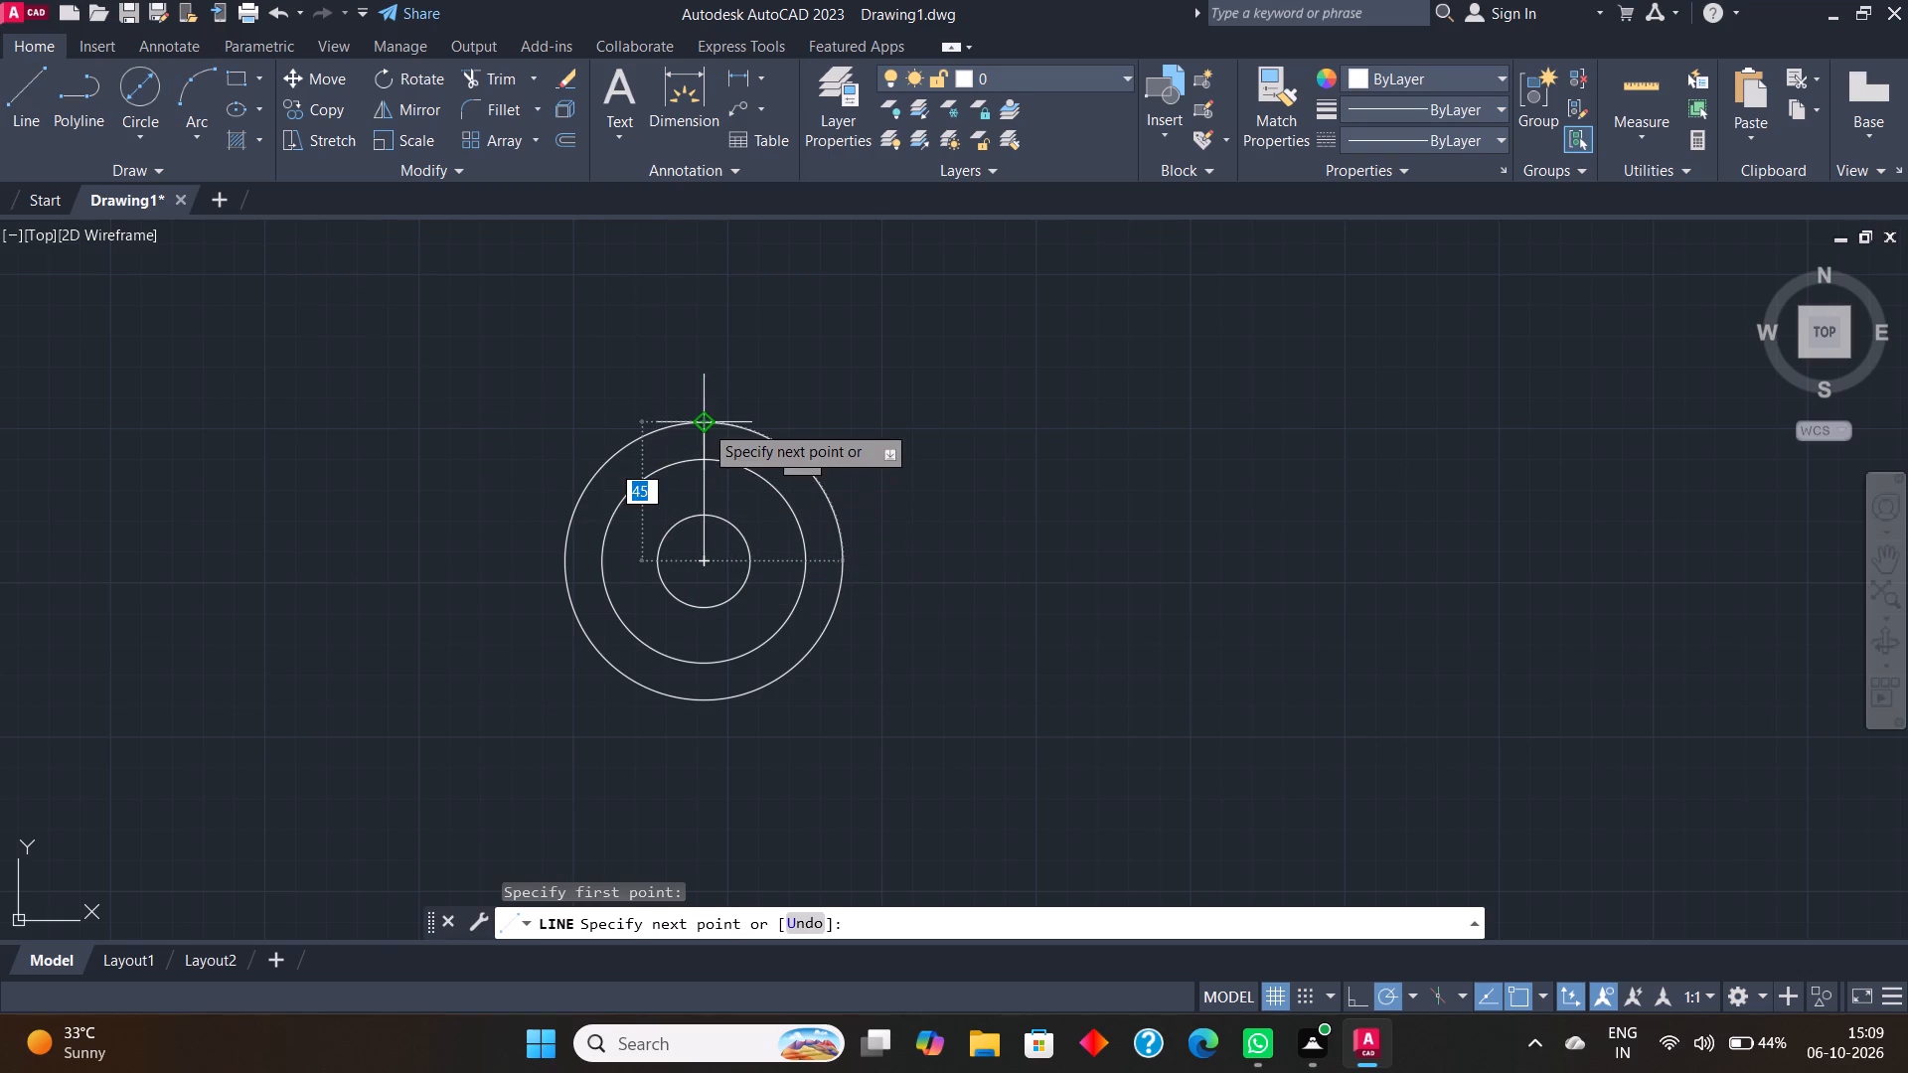
pyautogui.click(704, 423)
pyautogui.press('Escape')
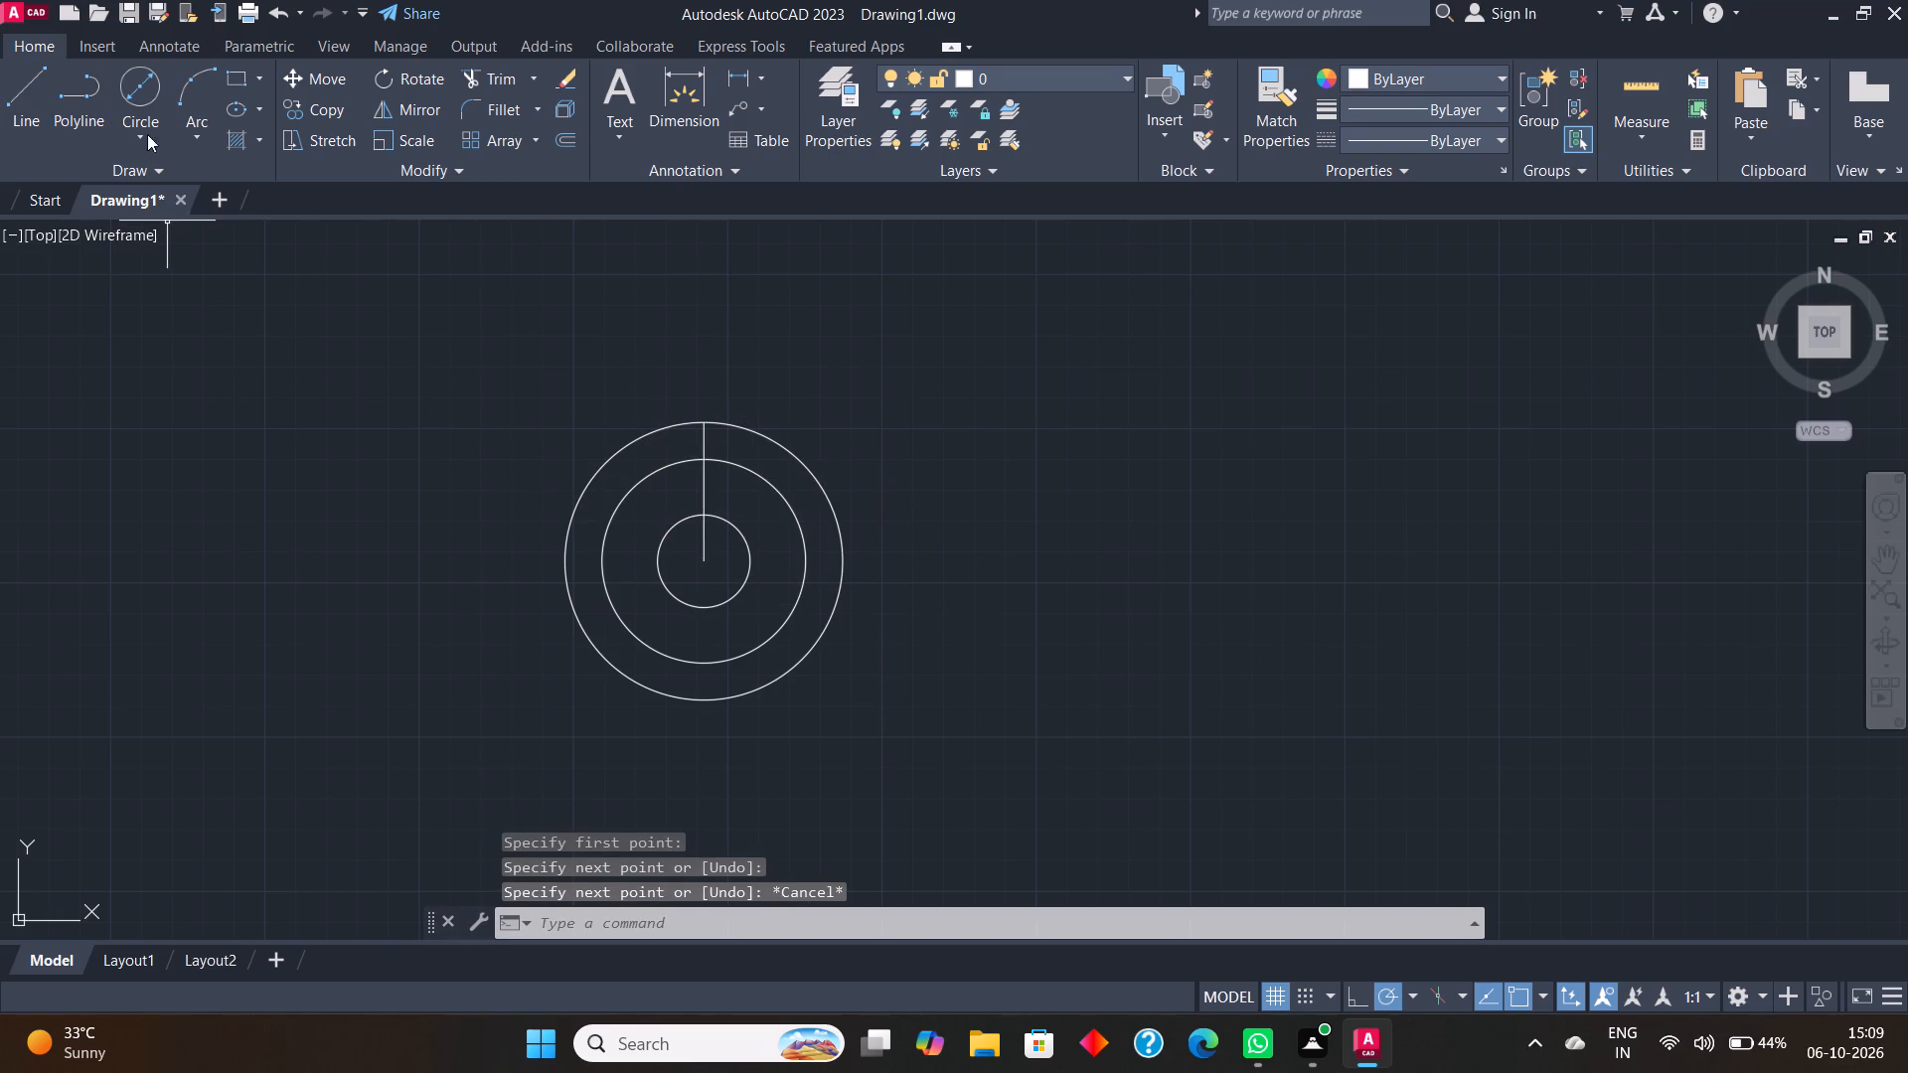
pyautogui.click(9, 86)
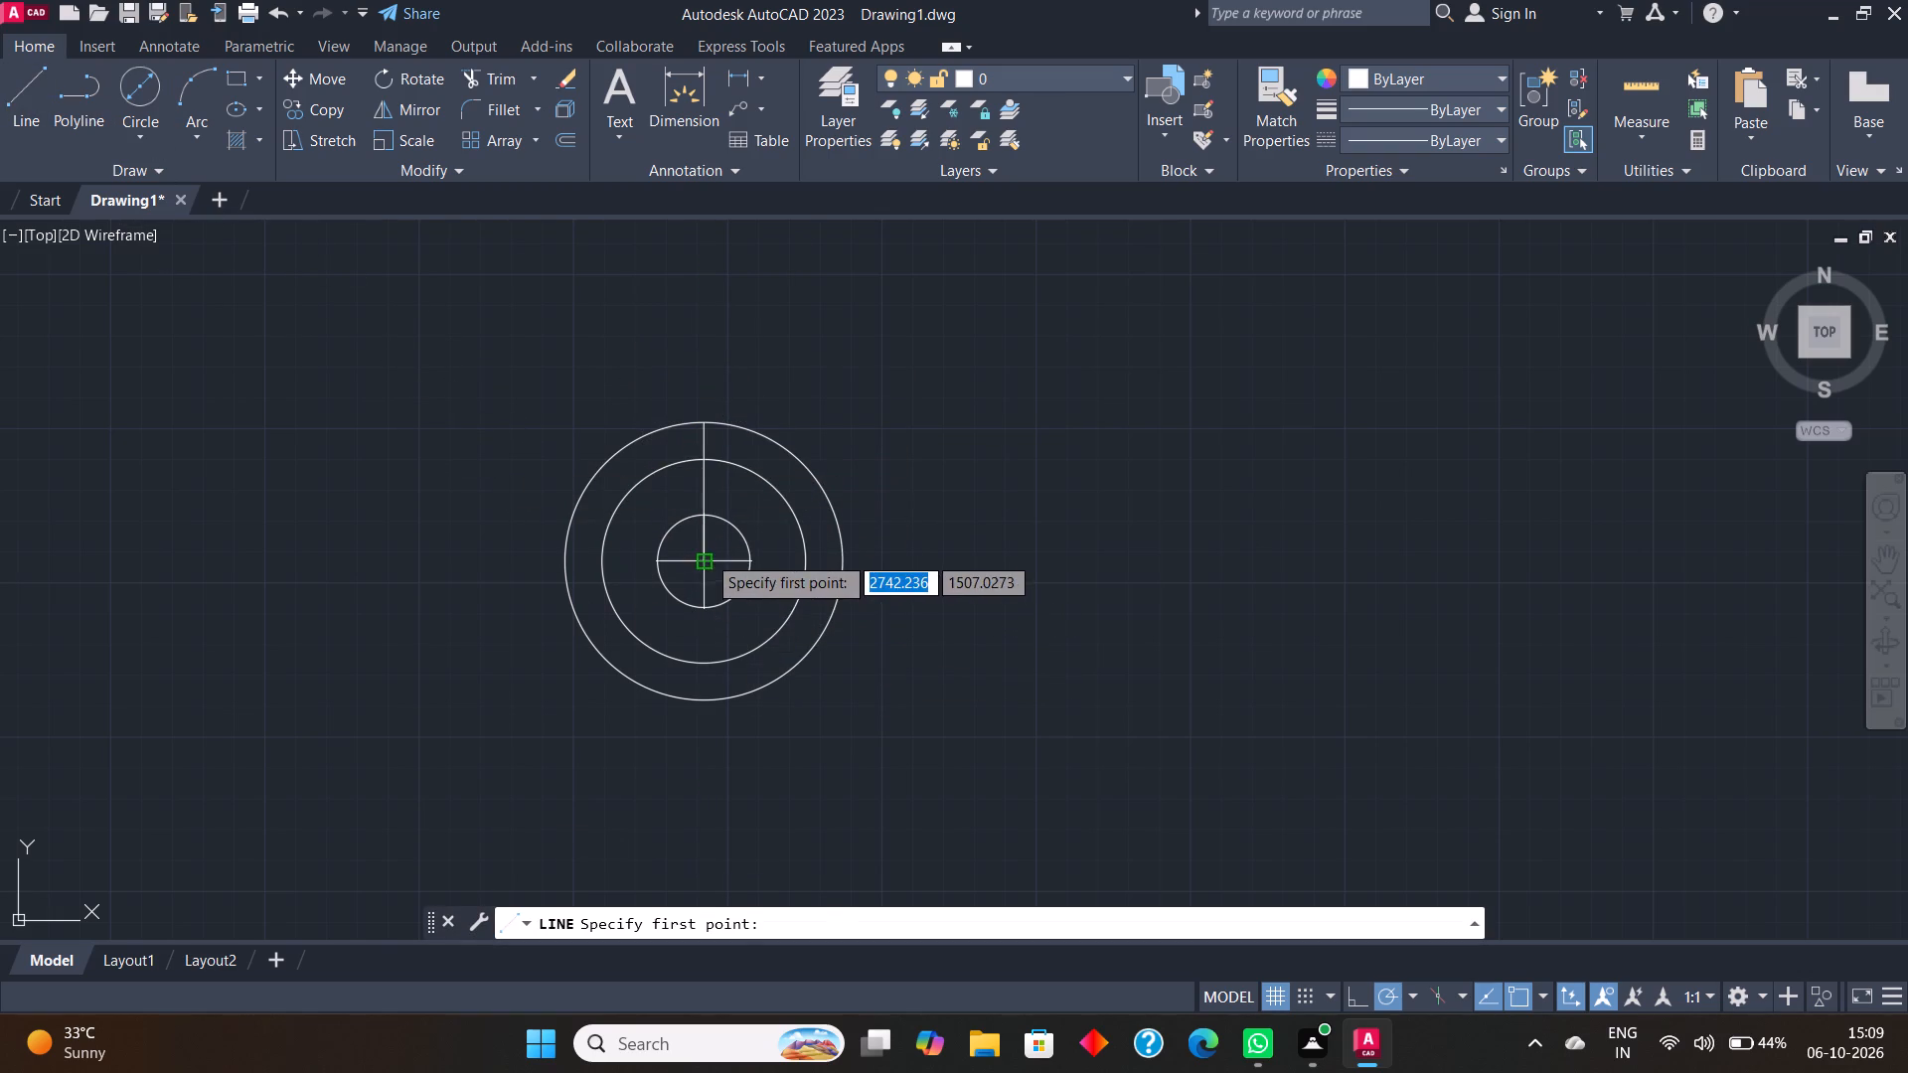
pyautogui.click(707, 554)
pyautogui.click(707, 707)
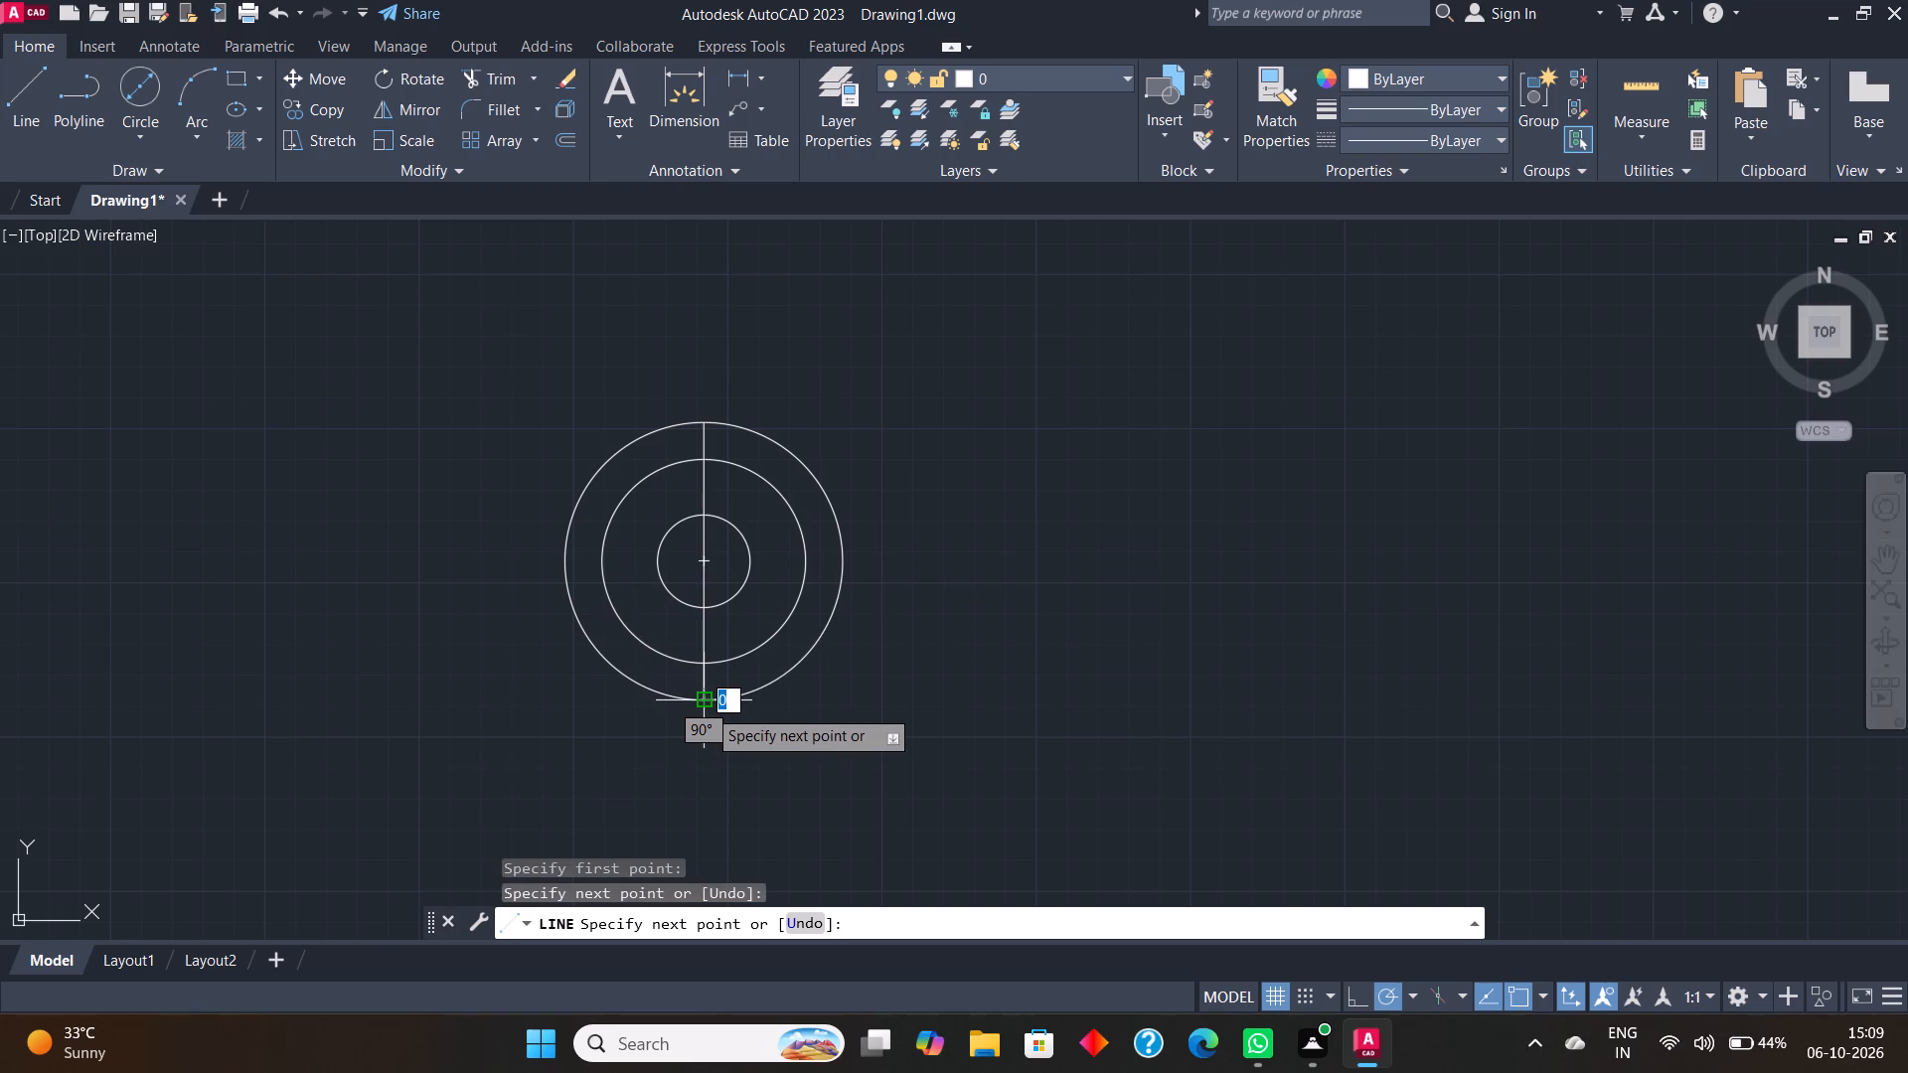
pyautogui.press('Escape')
# Draw two horizontal lines from the common centre to the right and left quadrants of the 90 diameter circle.
pyautogui.click(13, 98)
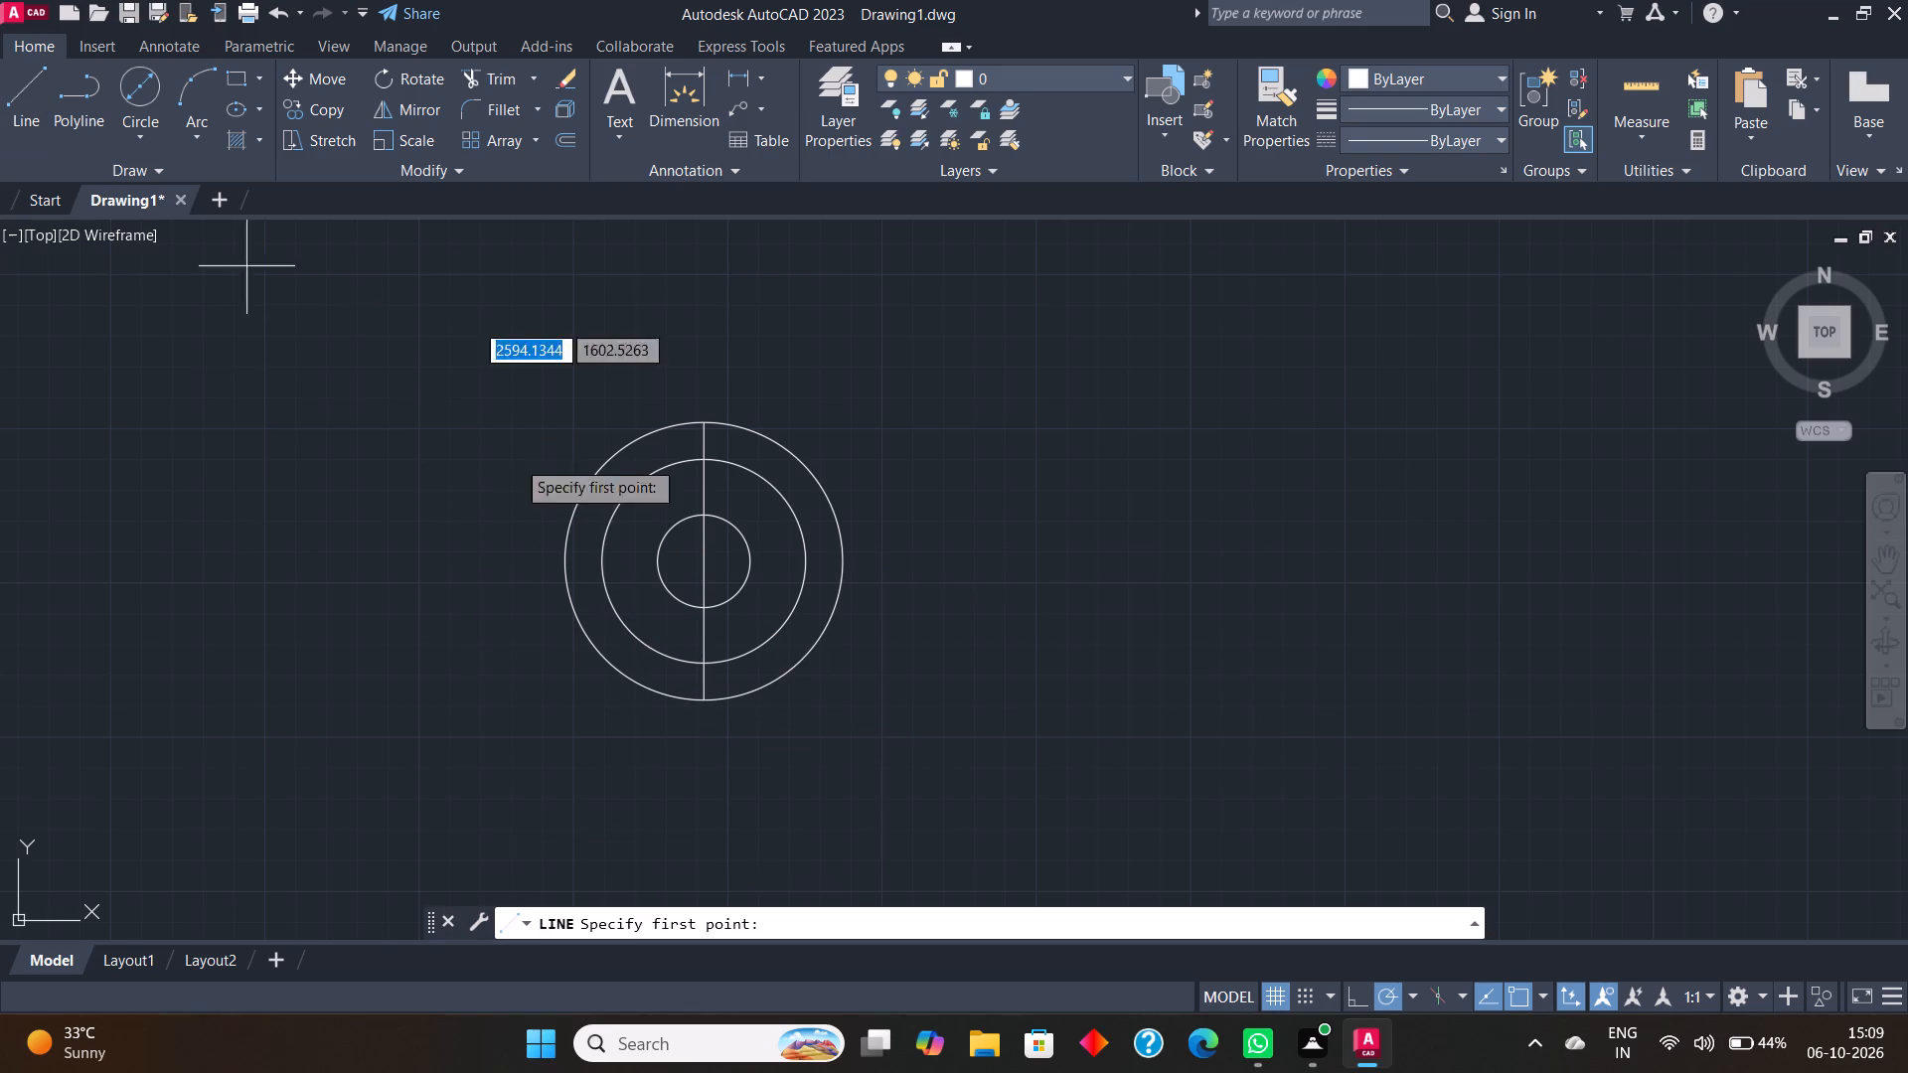
pyautogui.click(706, 565)
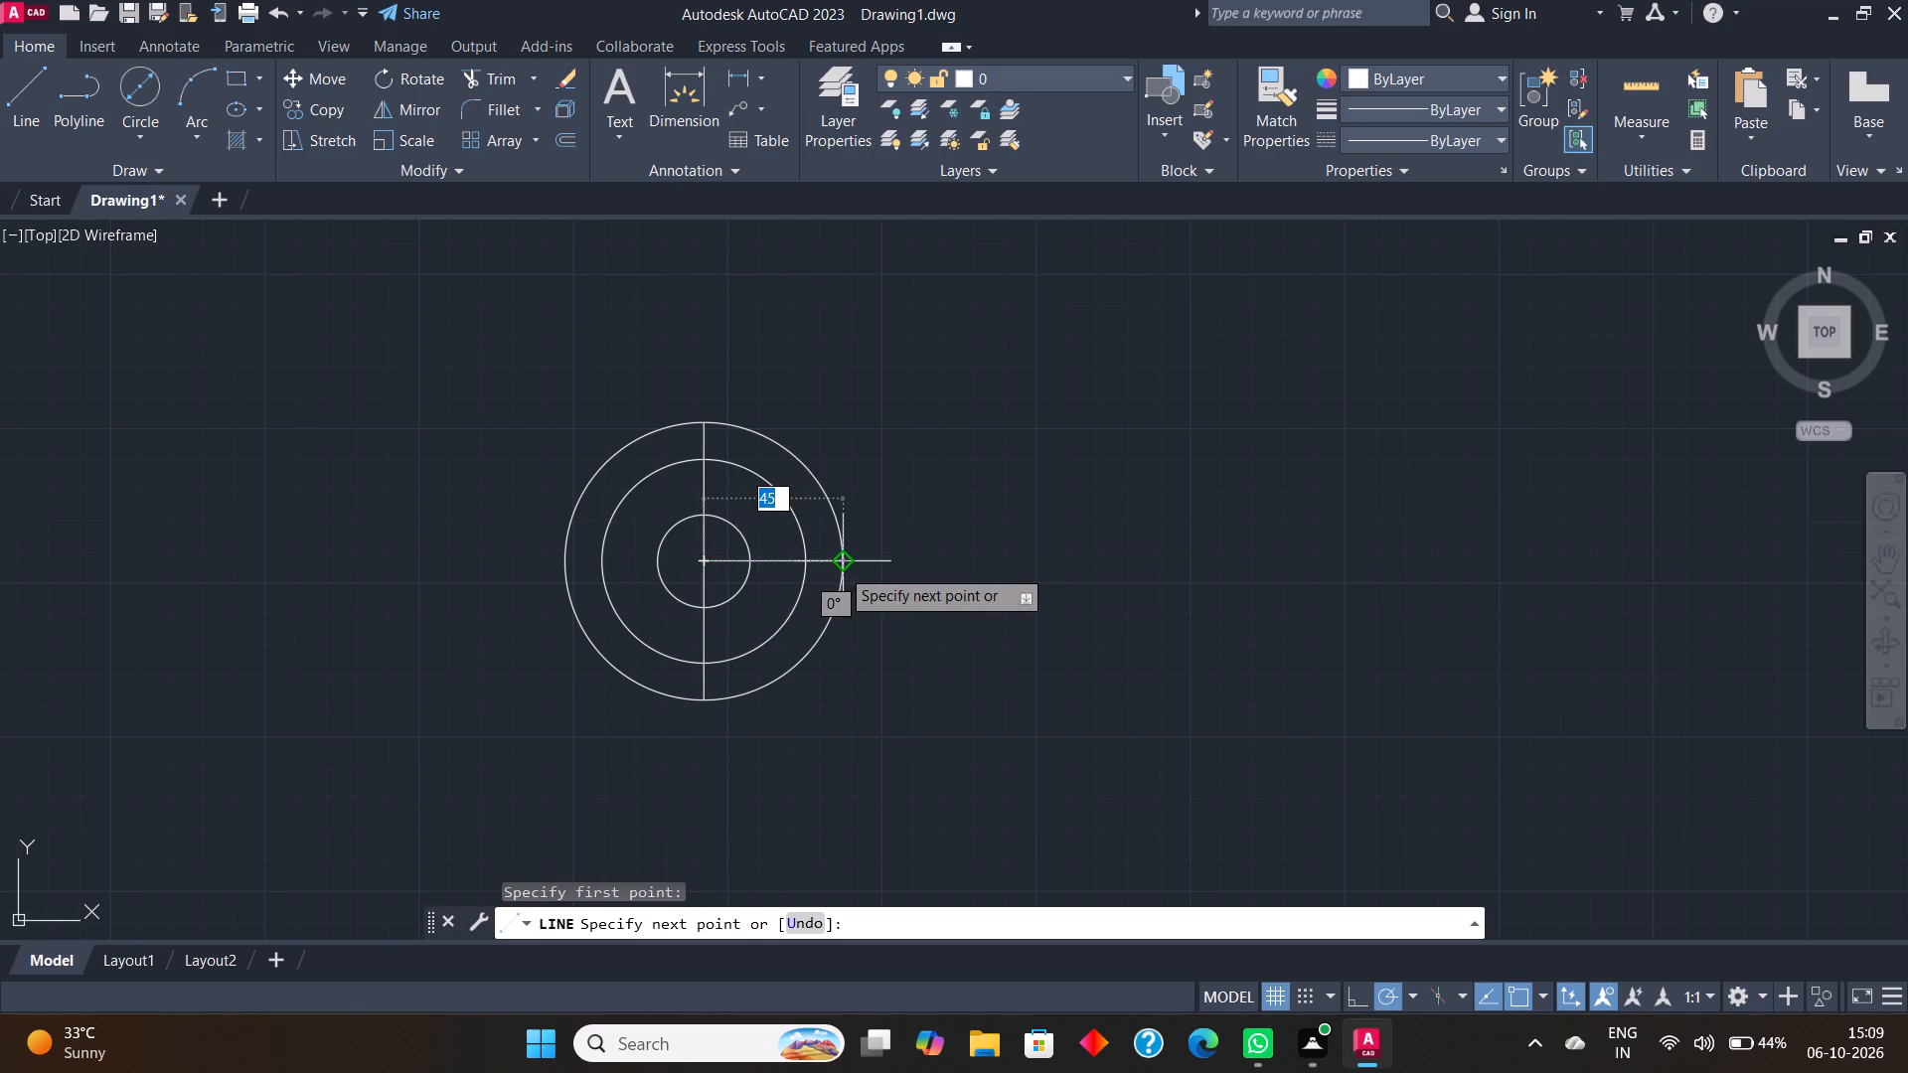
pyautogui.click(840, 567)
pyautogui.press('Escape')
pyautogui.click(33, 83)
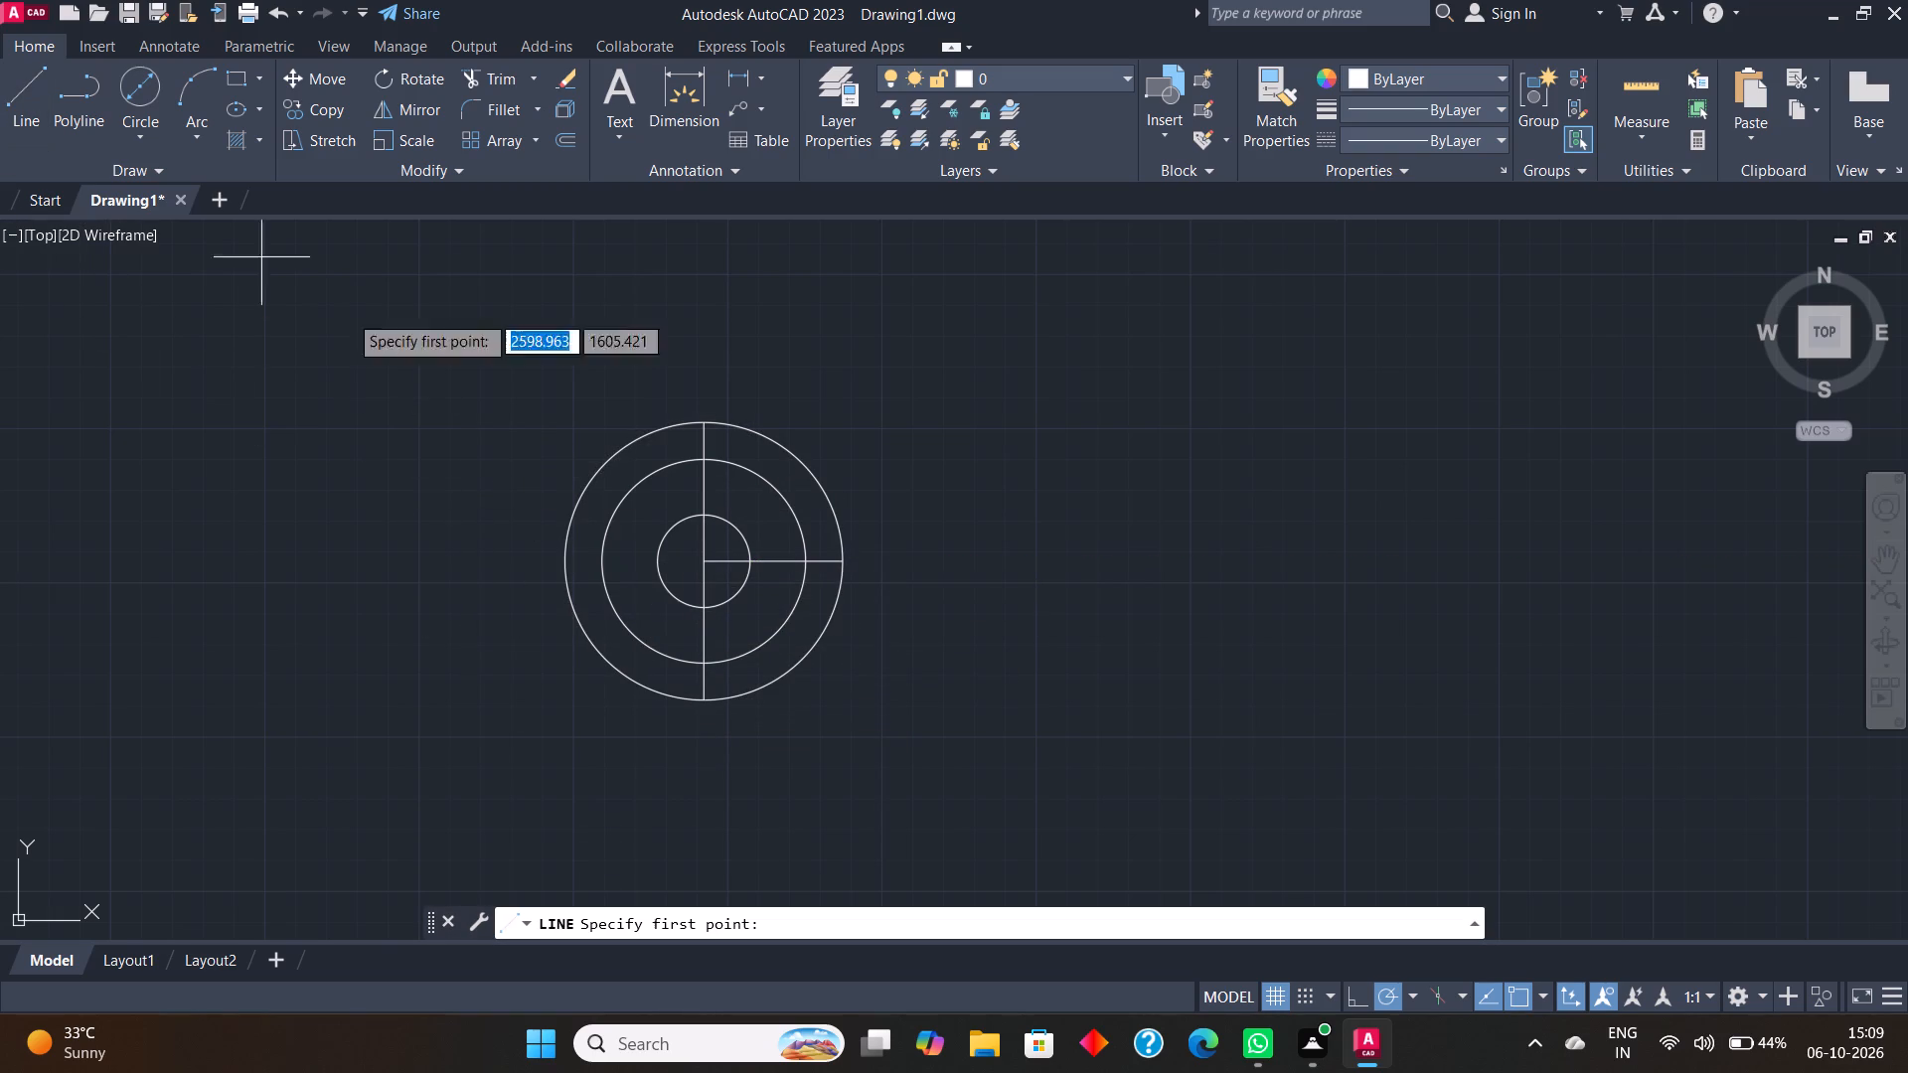
pyautogui.click(707, 559)
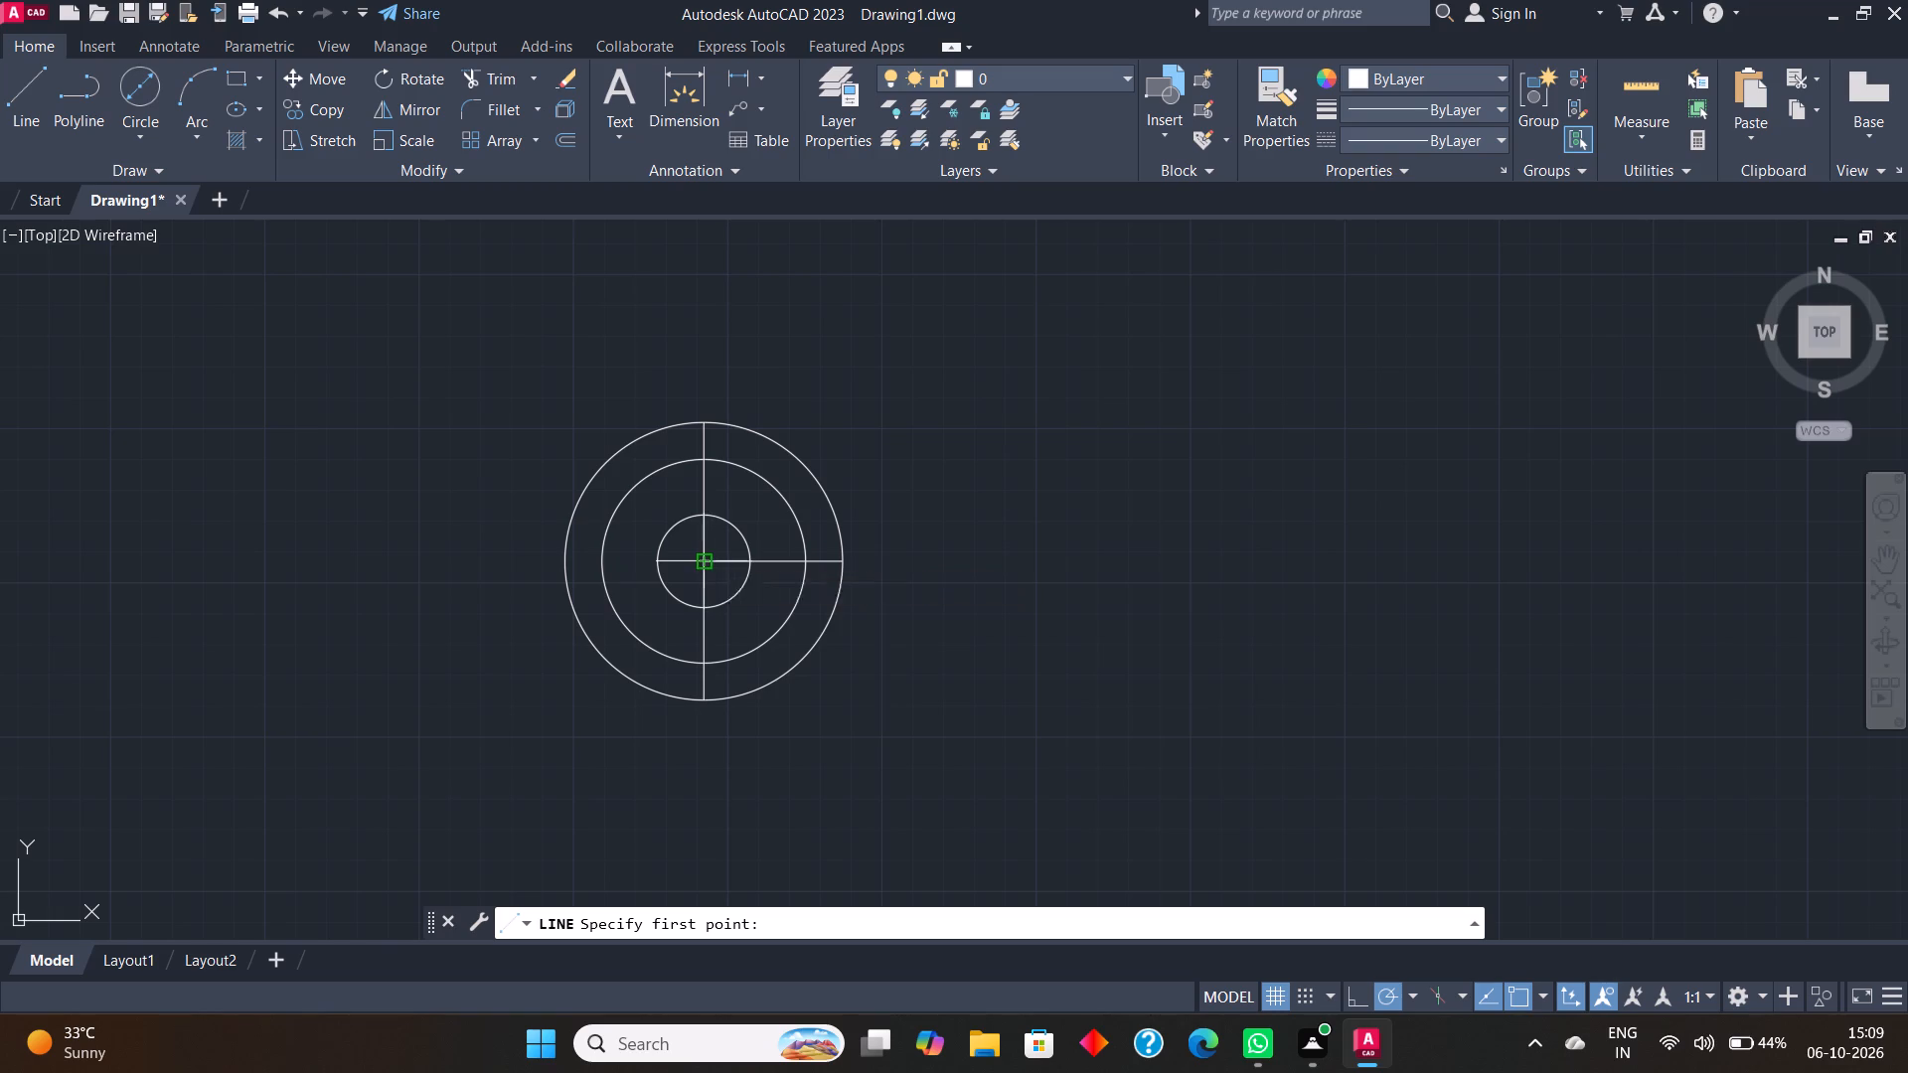
pyautogui.click(567, 557)
pyautogui.press('Escape')
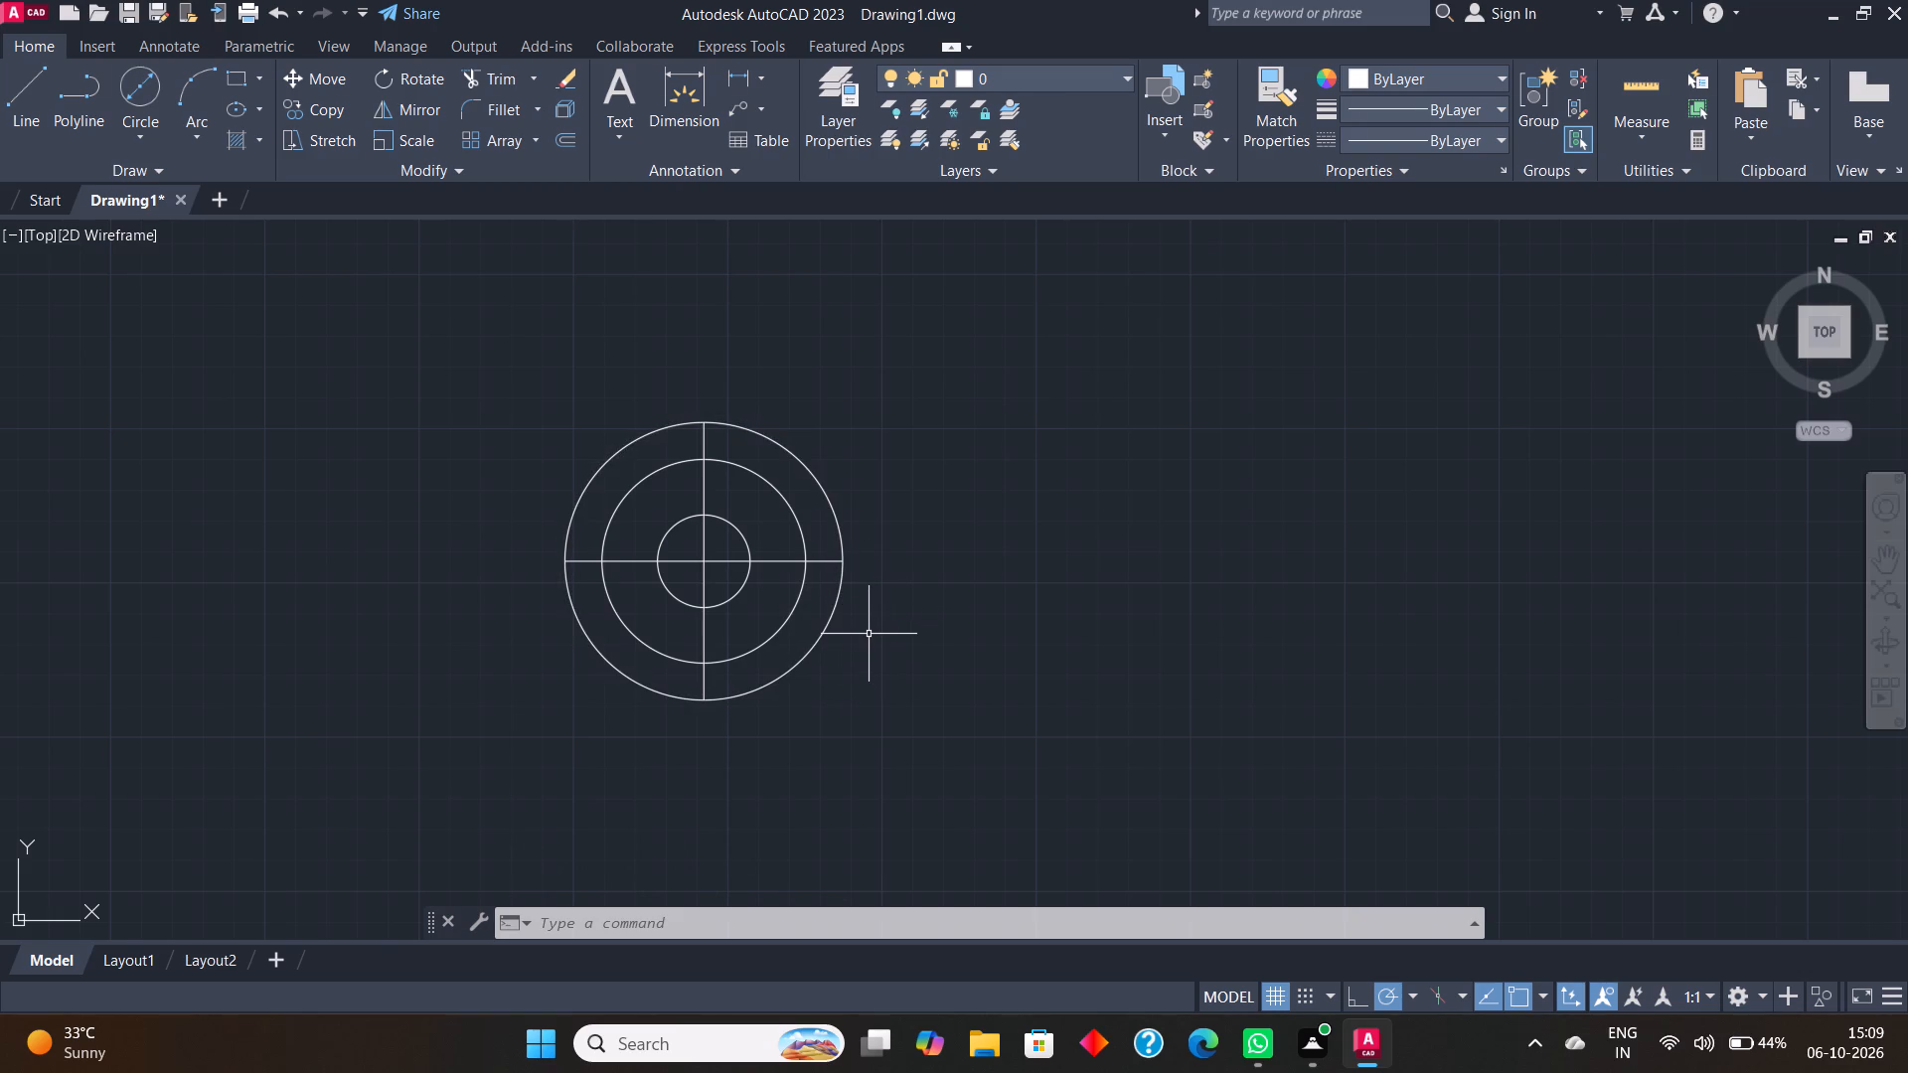
# Draw a diagonal line about 54 long from the common centre through the upper-right quadrant, ending just outside the outermost circle.
pyautogui.click(27, 92)
pyautogui.click(703, 562)
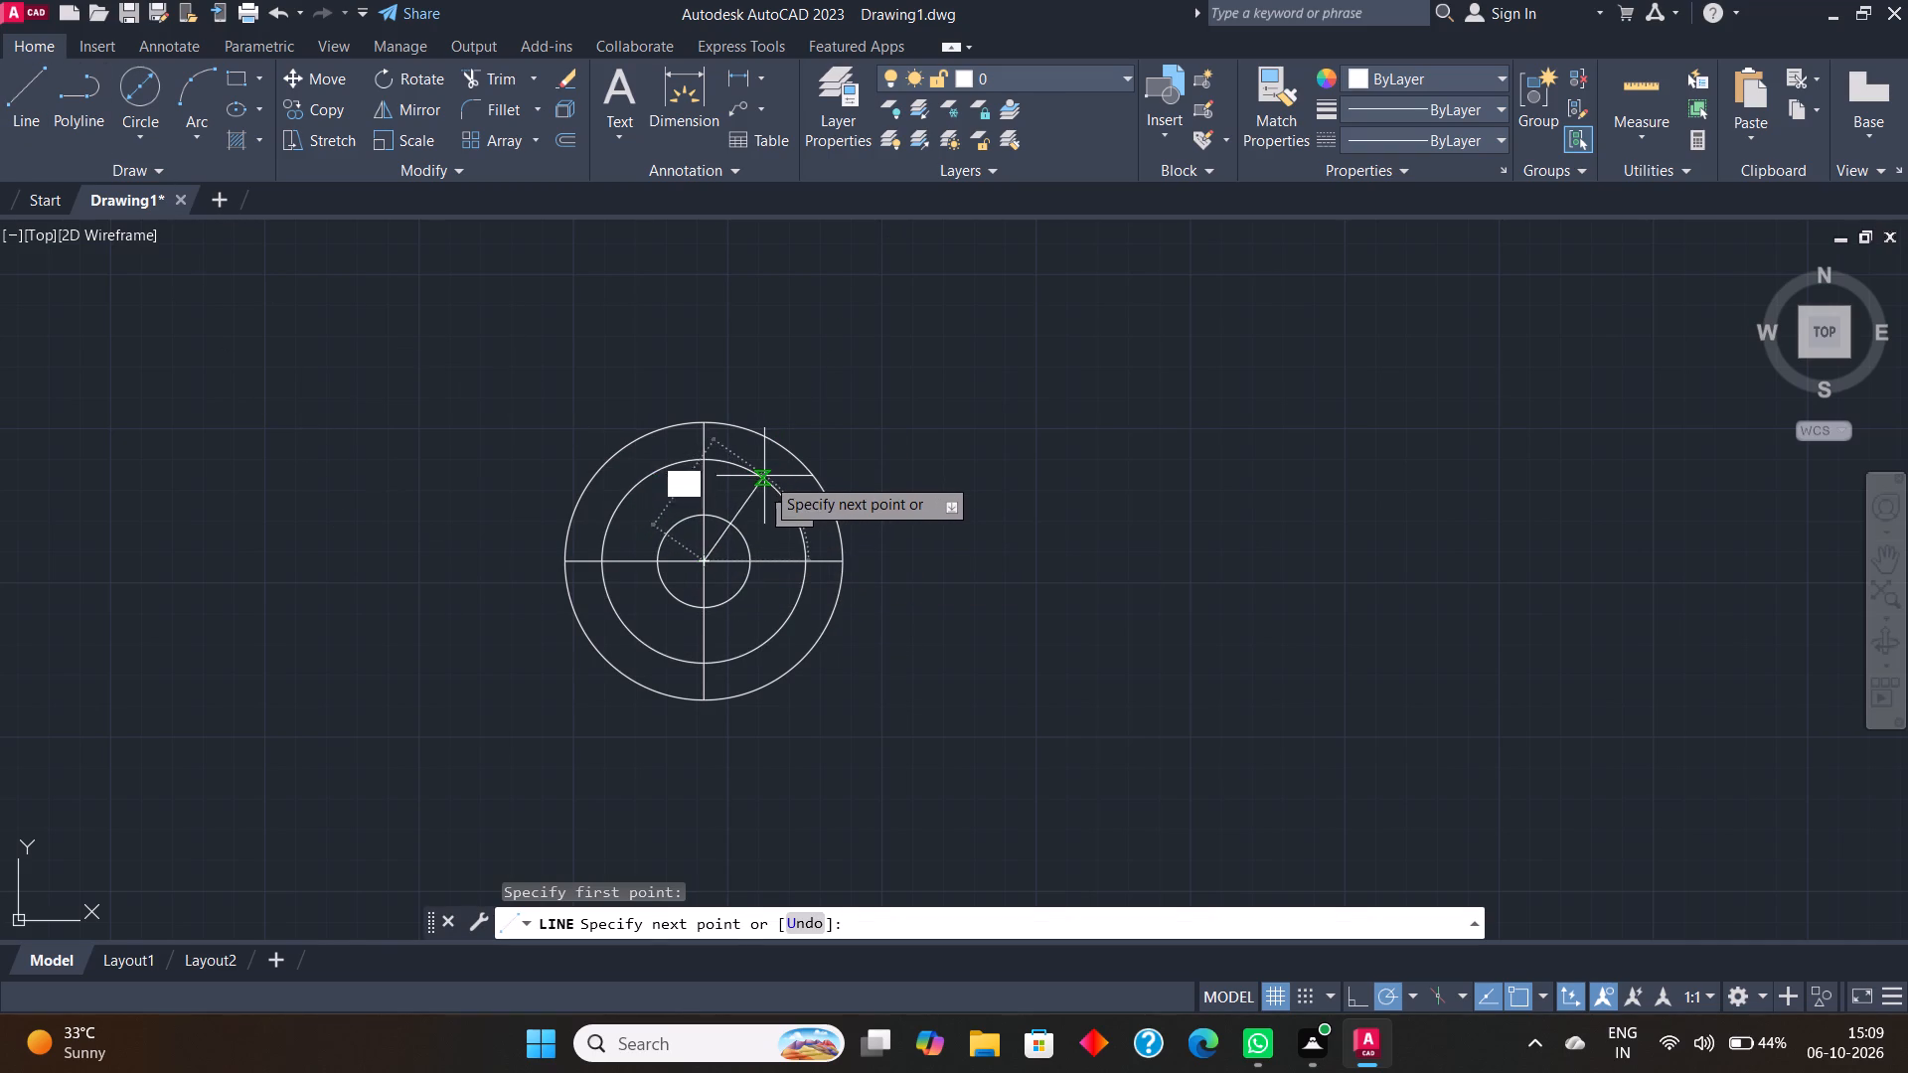
pyautogui.click(822, 442)
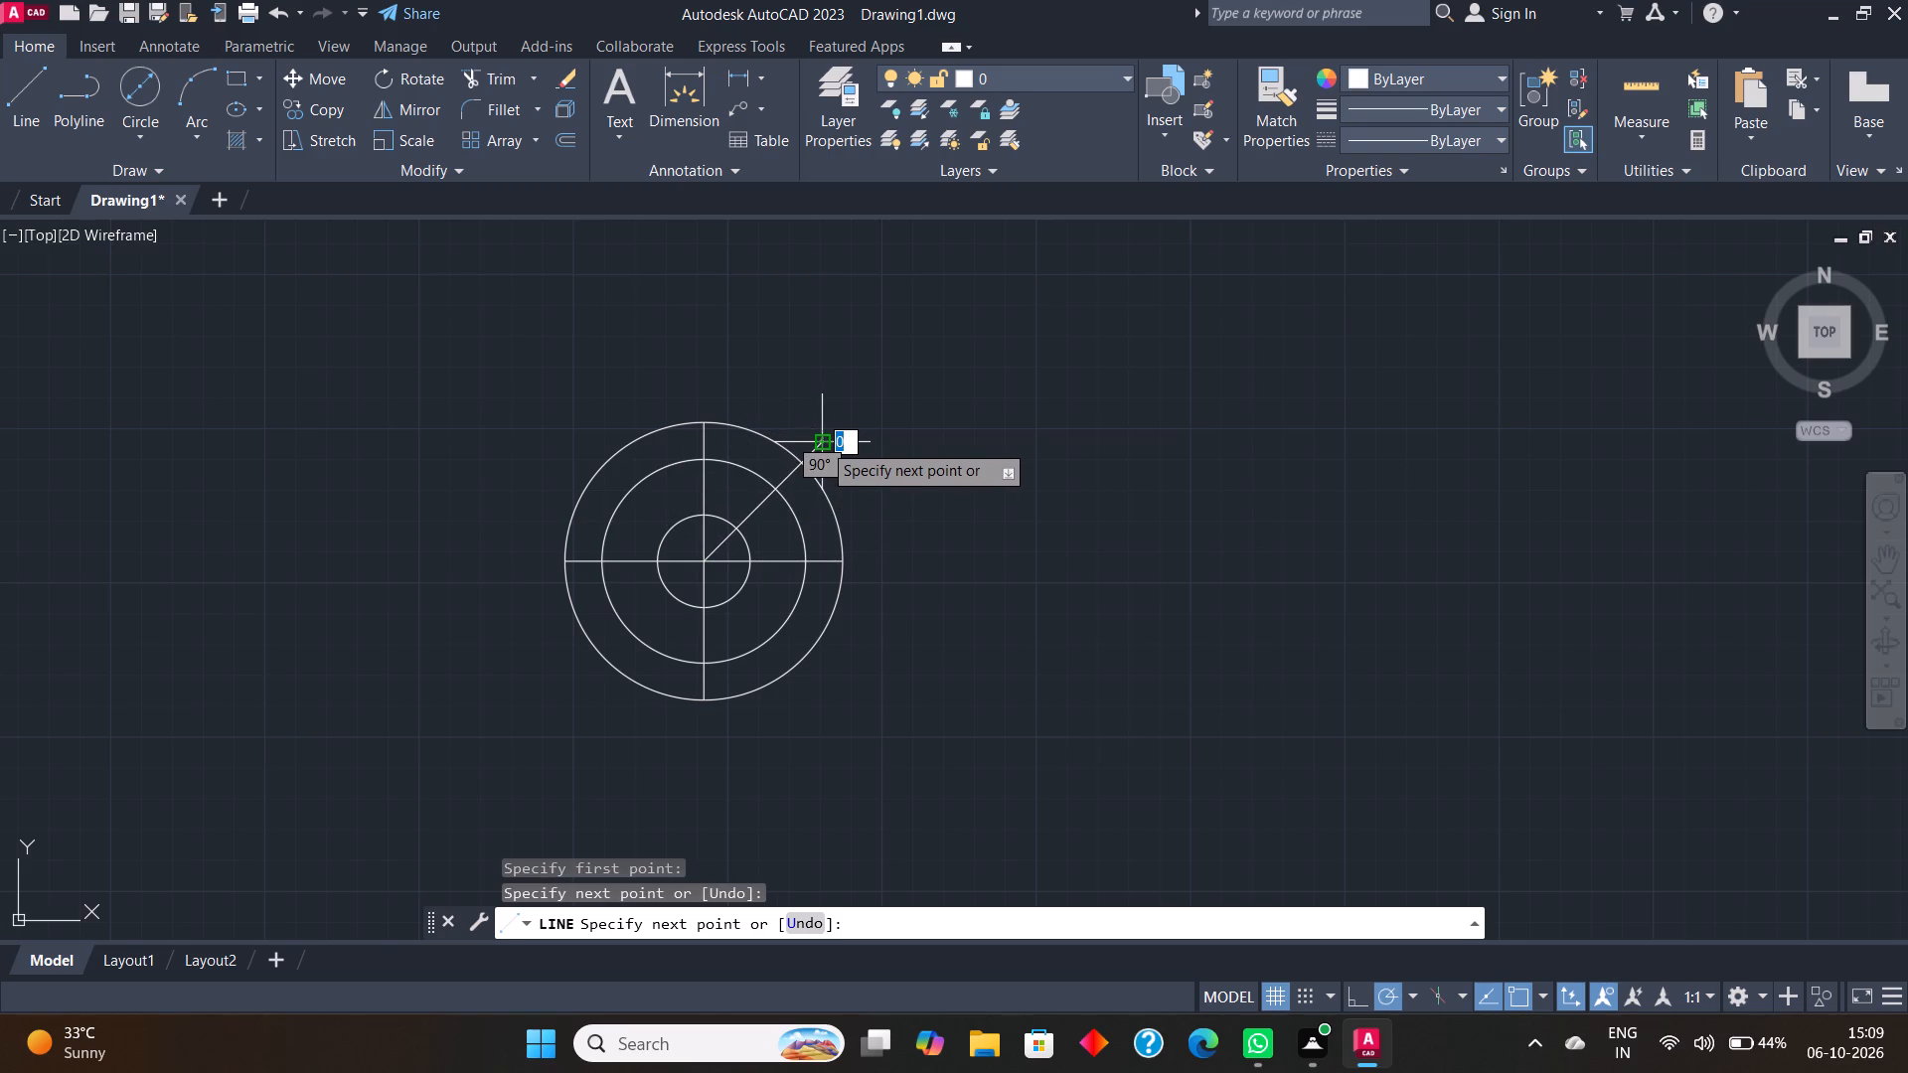
pyautogui.press('Escape')
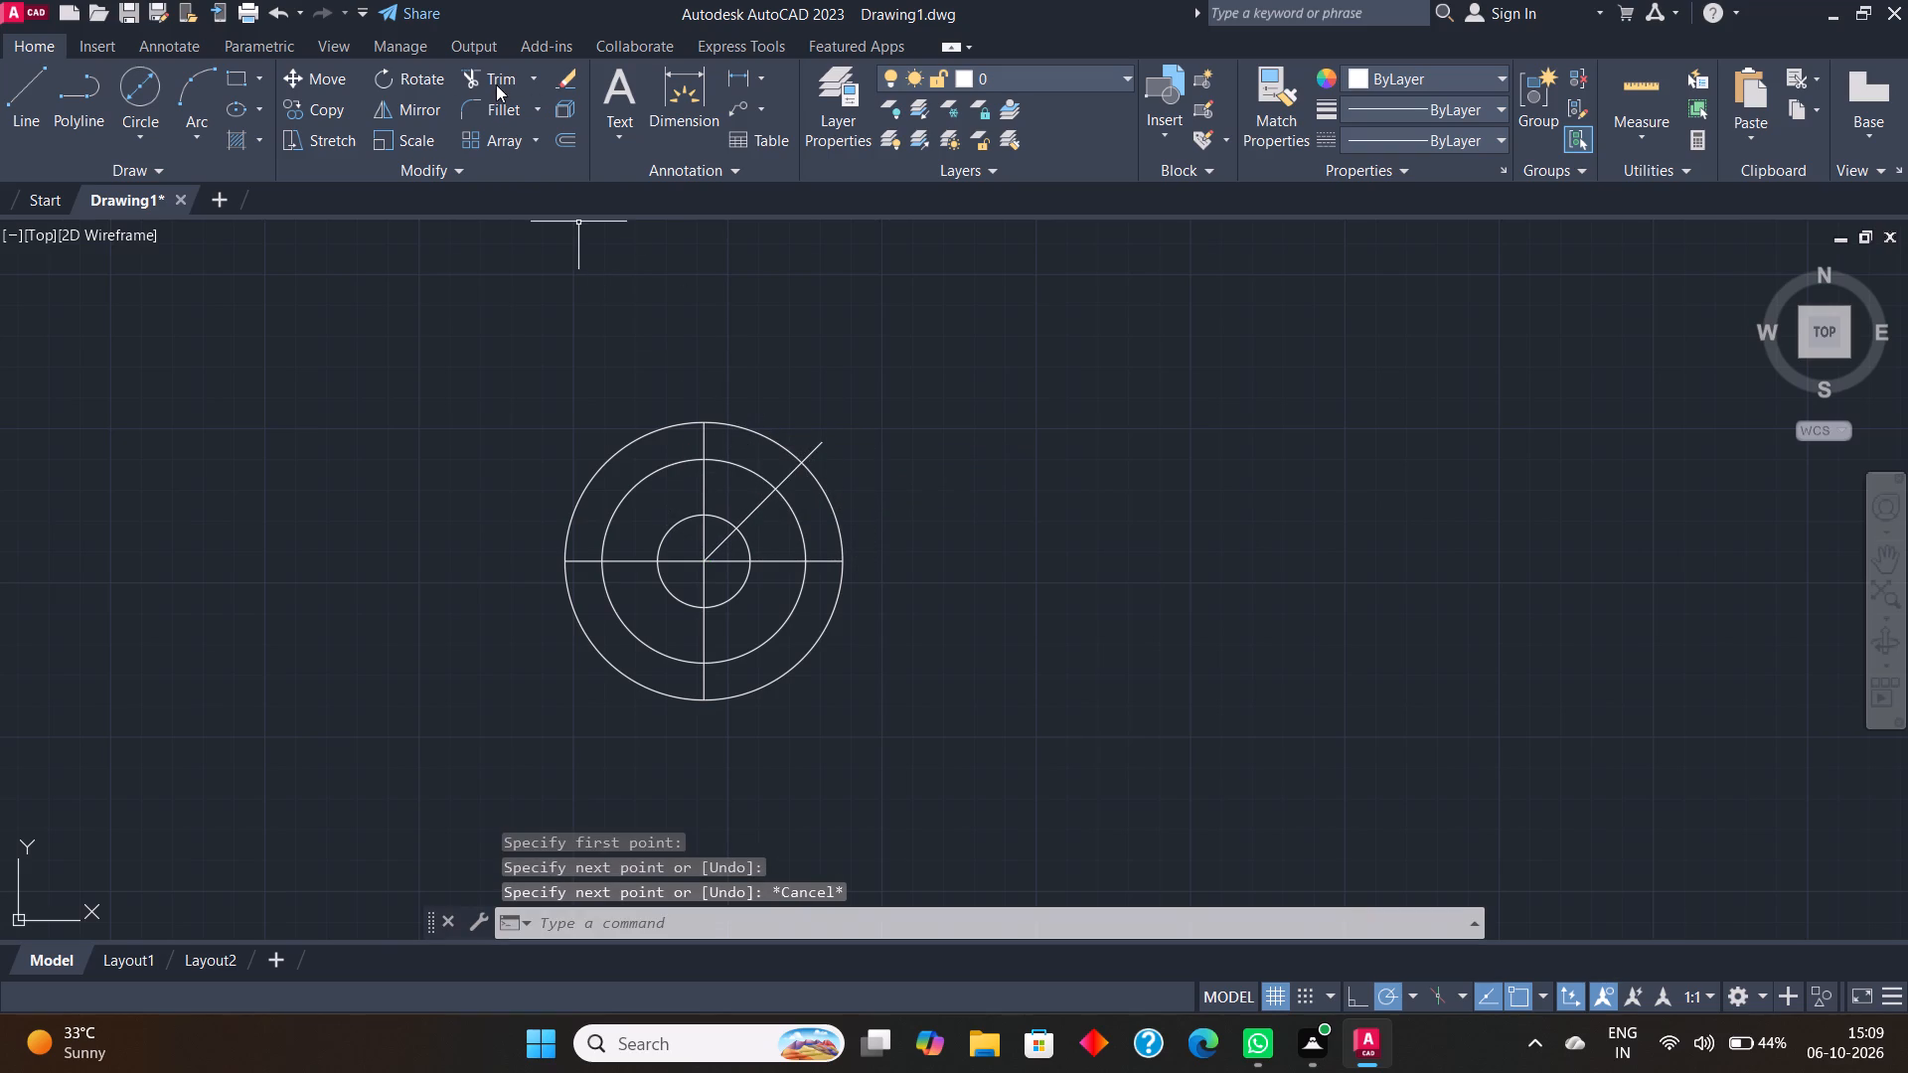
# Trim the diagonal line's outer portions back to the 66 diameter circle.
pyautogui.click(496, 79)
pyautogui.click(820, 446)
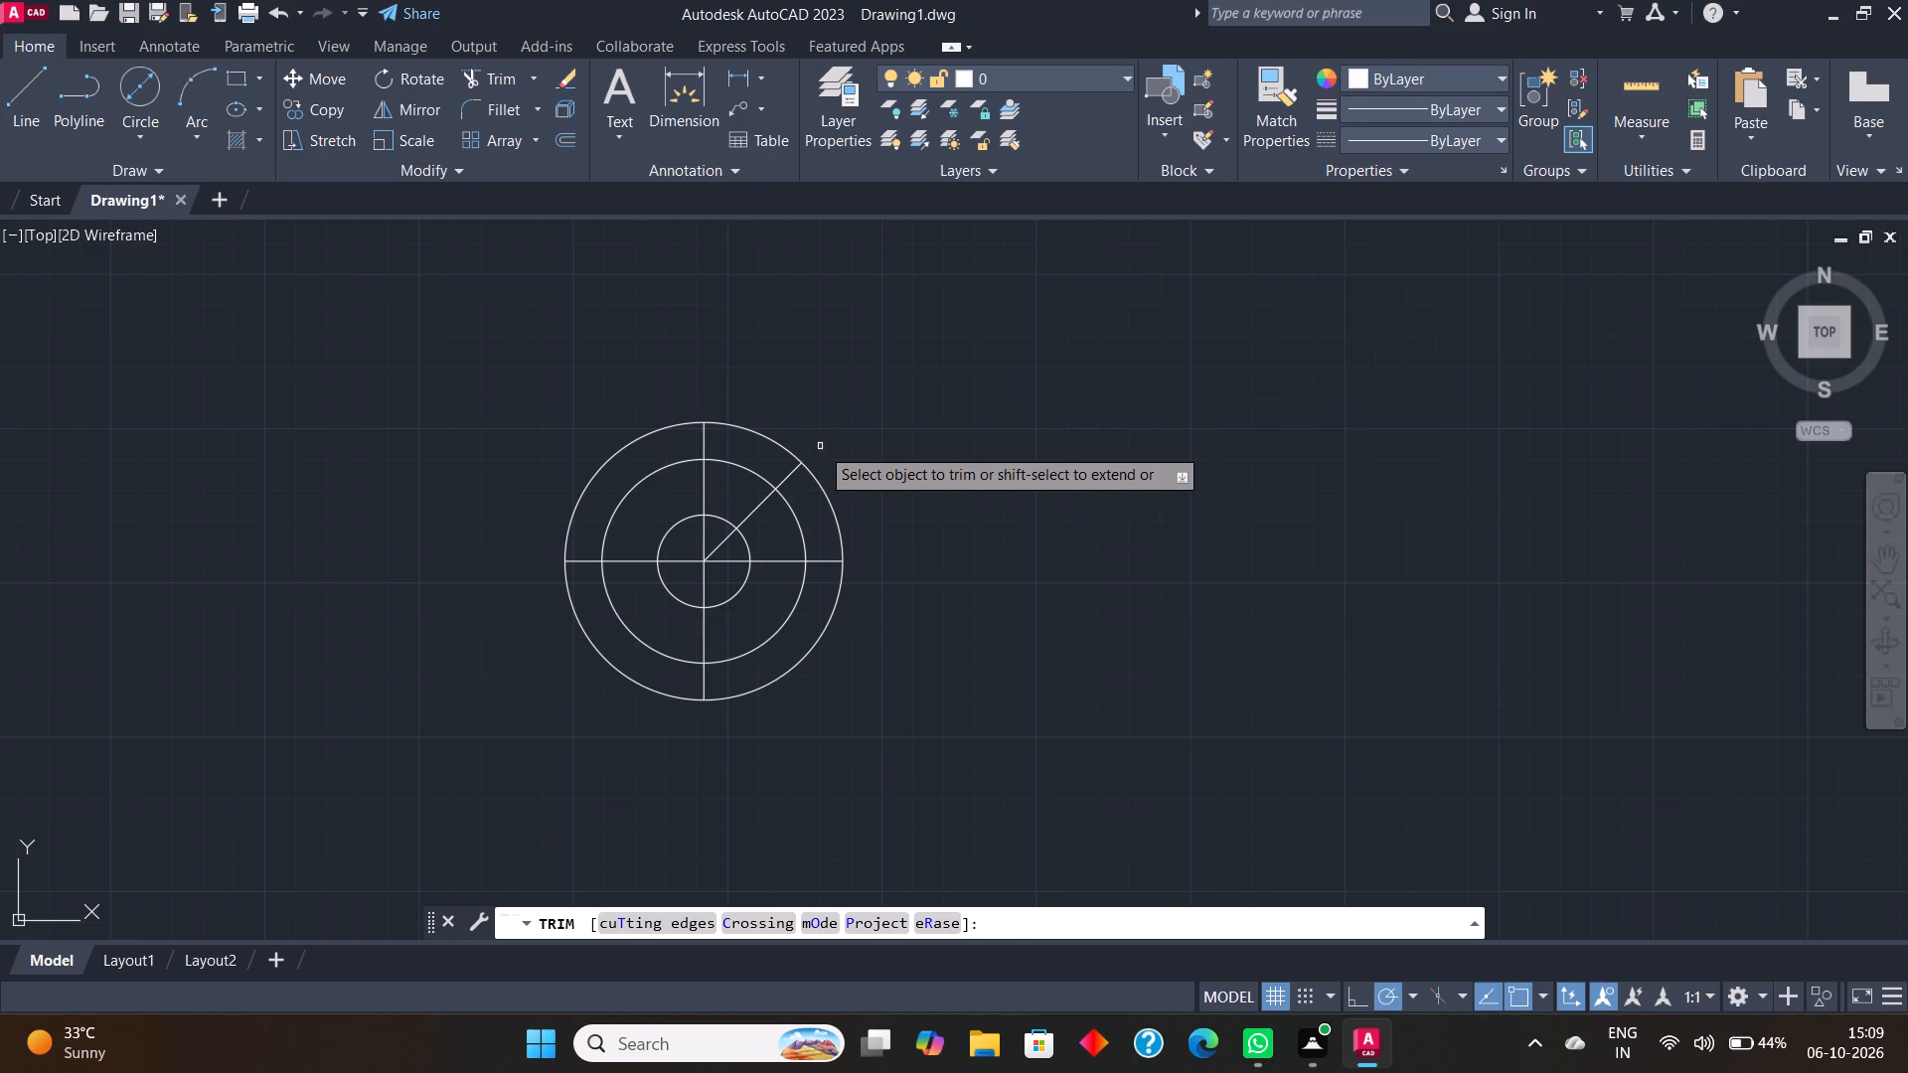
pyautogui.click(792, 472)
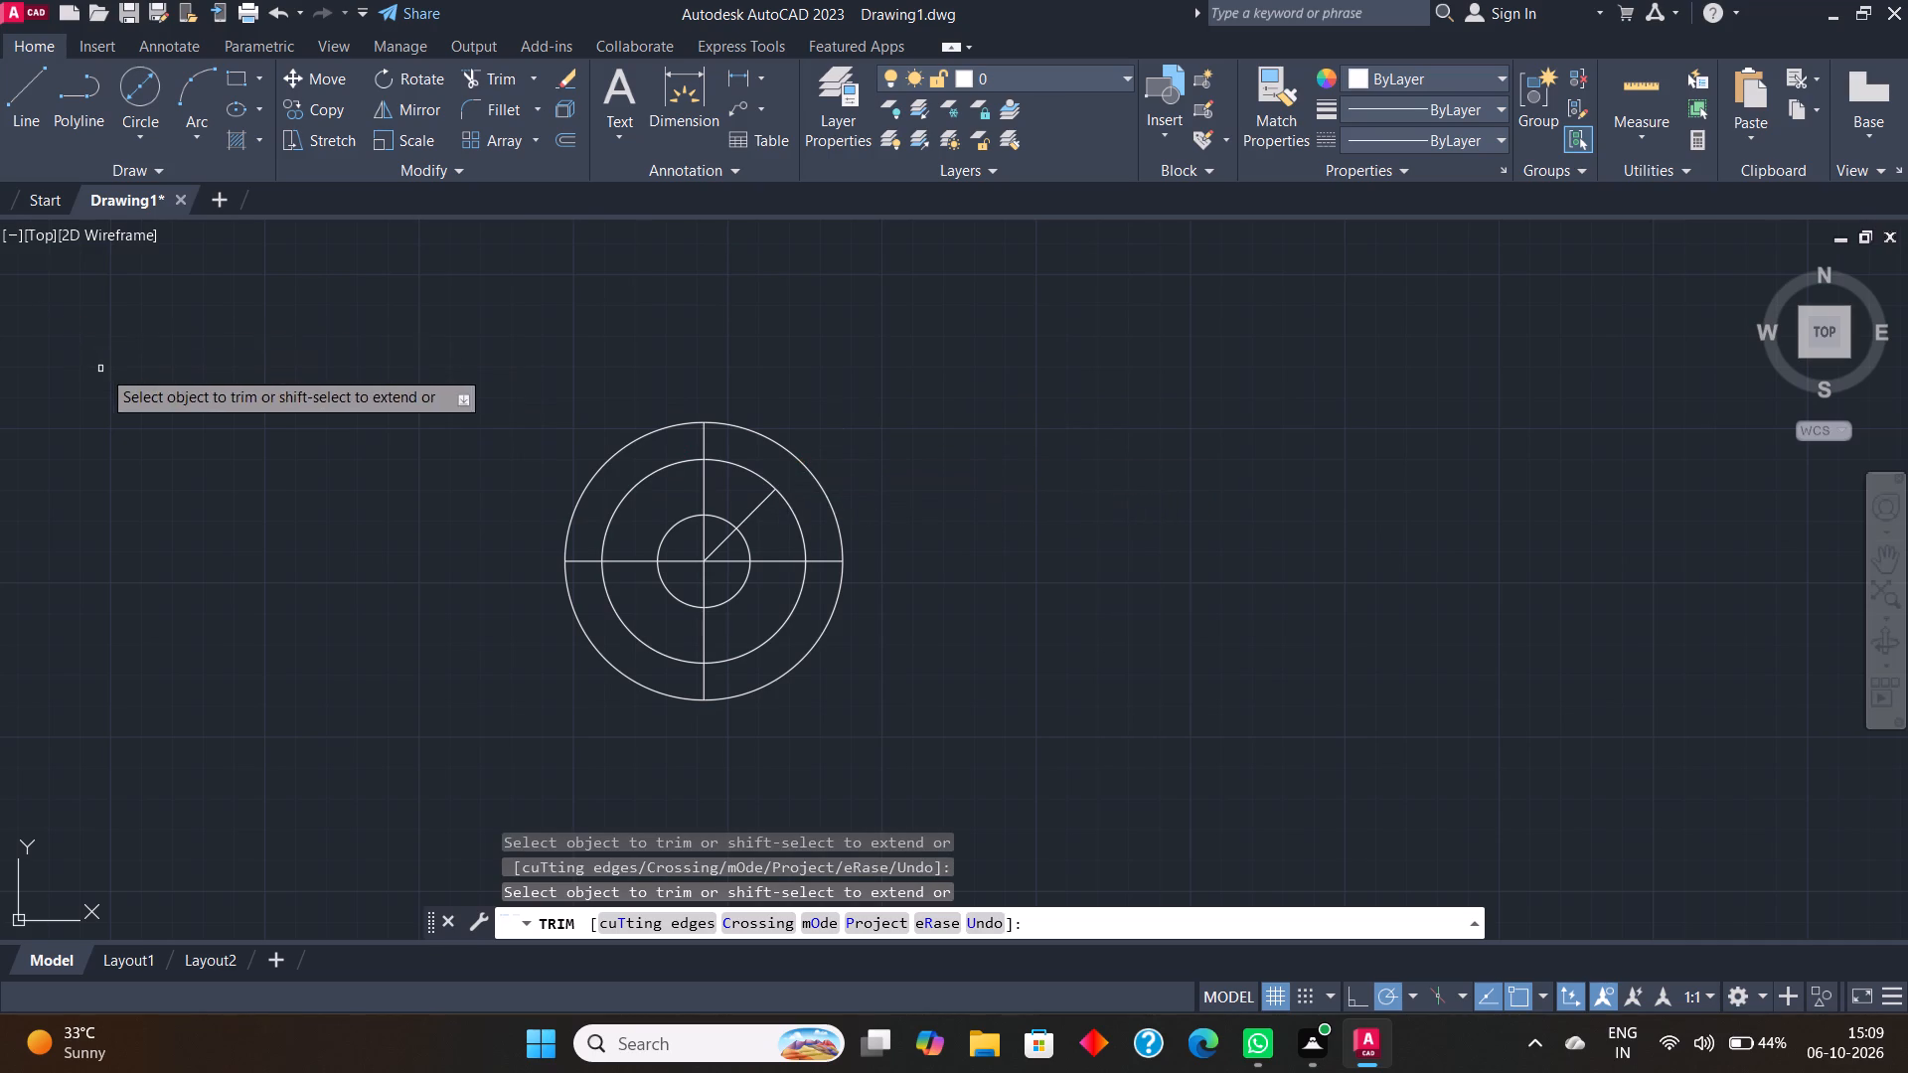
pyautogui.press('Escape')
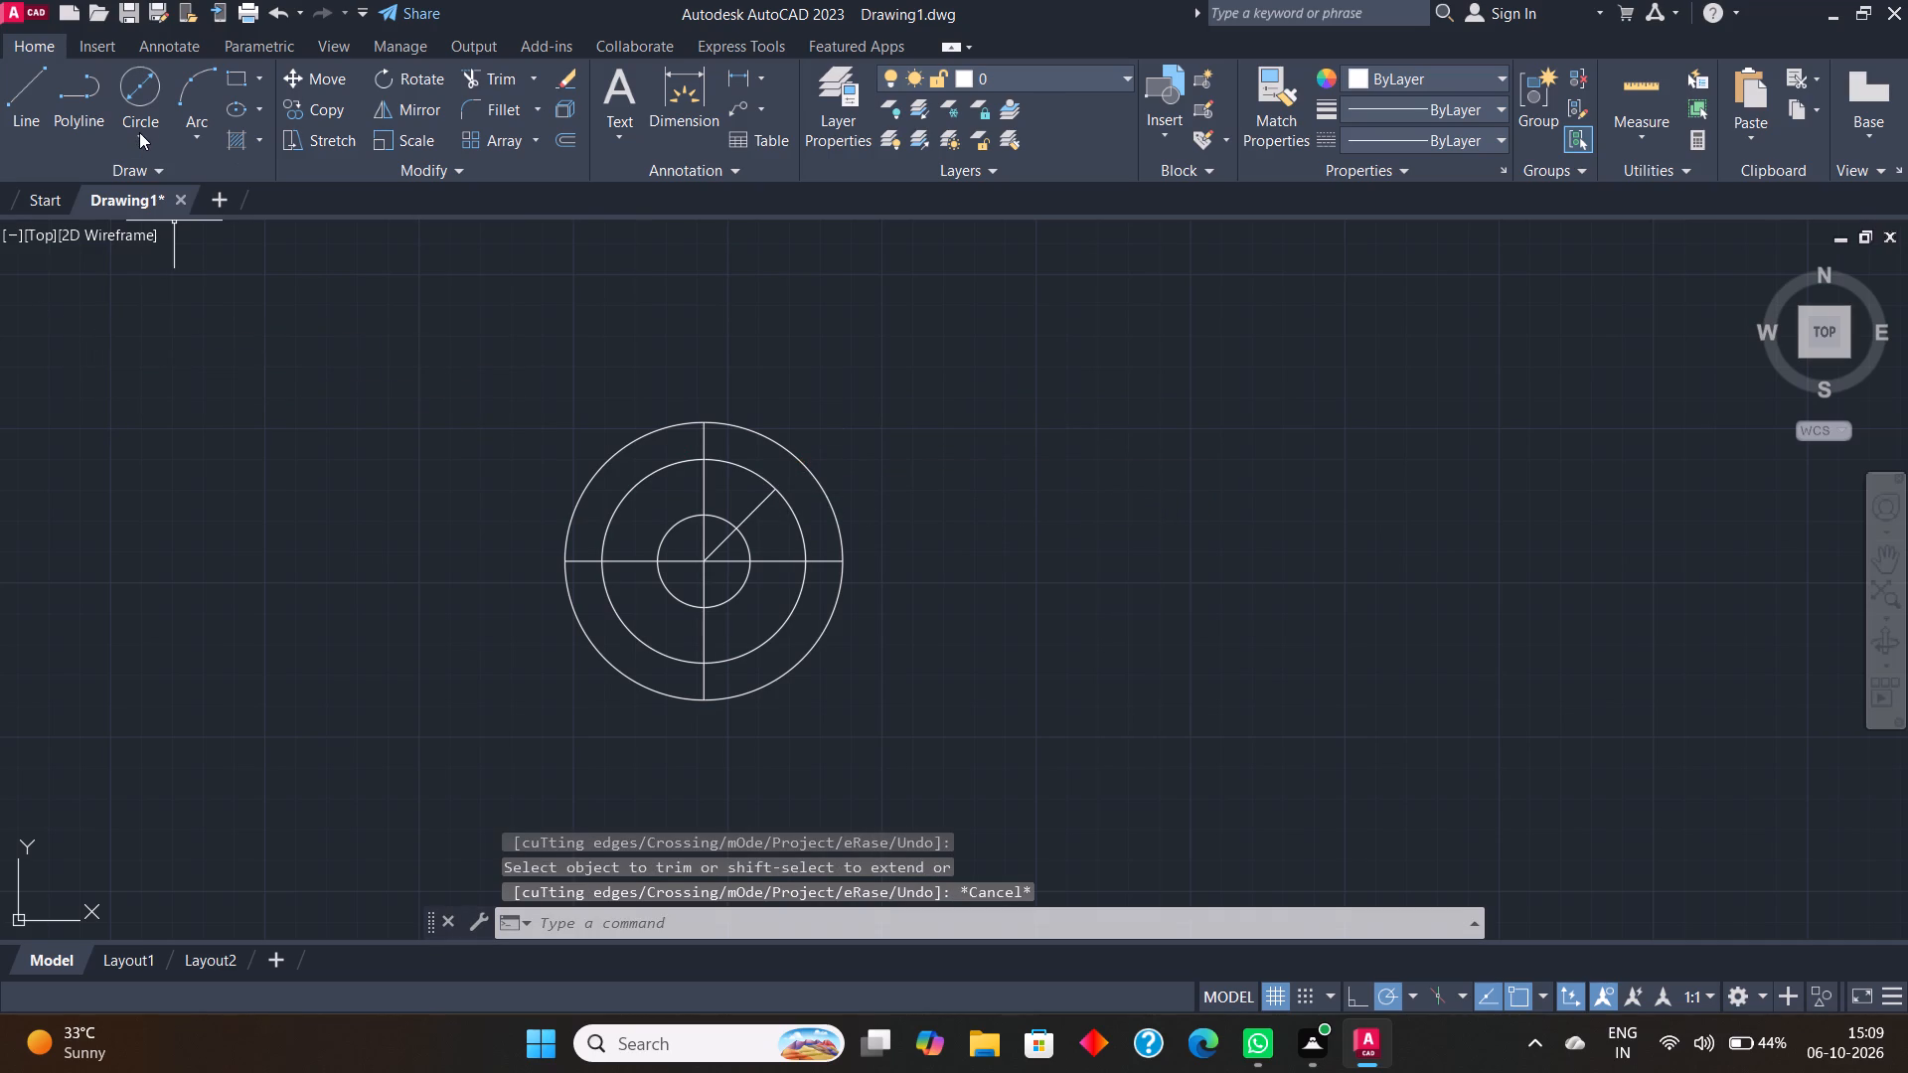
# Draw a 14 diameter circle centred on the diagonal line's outer end, where it meets the 66 diameter circle.
pyautogui.click(139, 132)
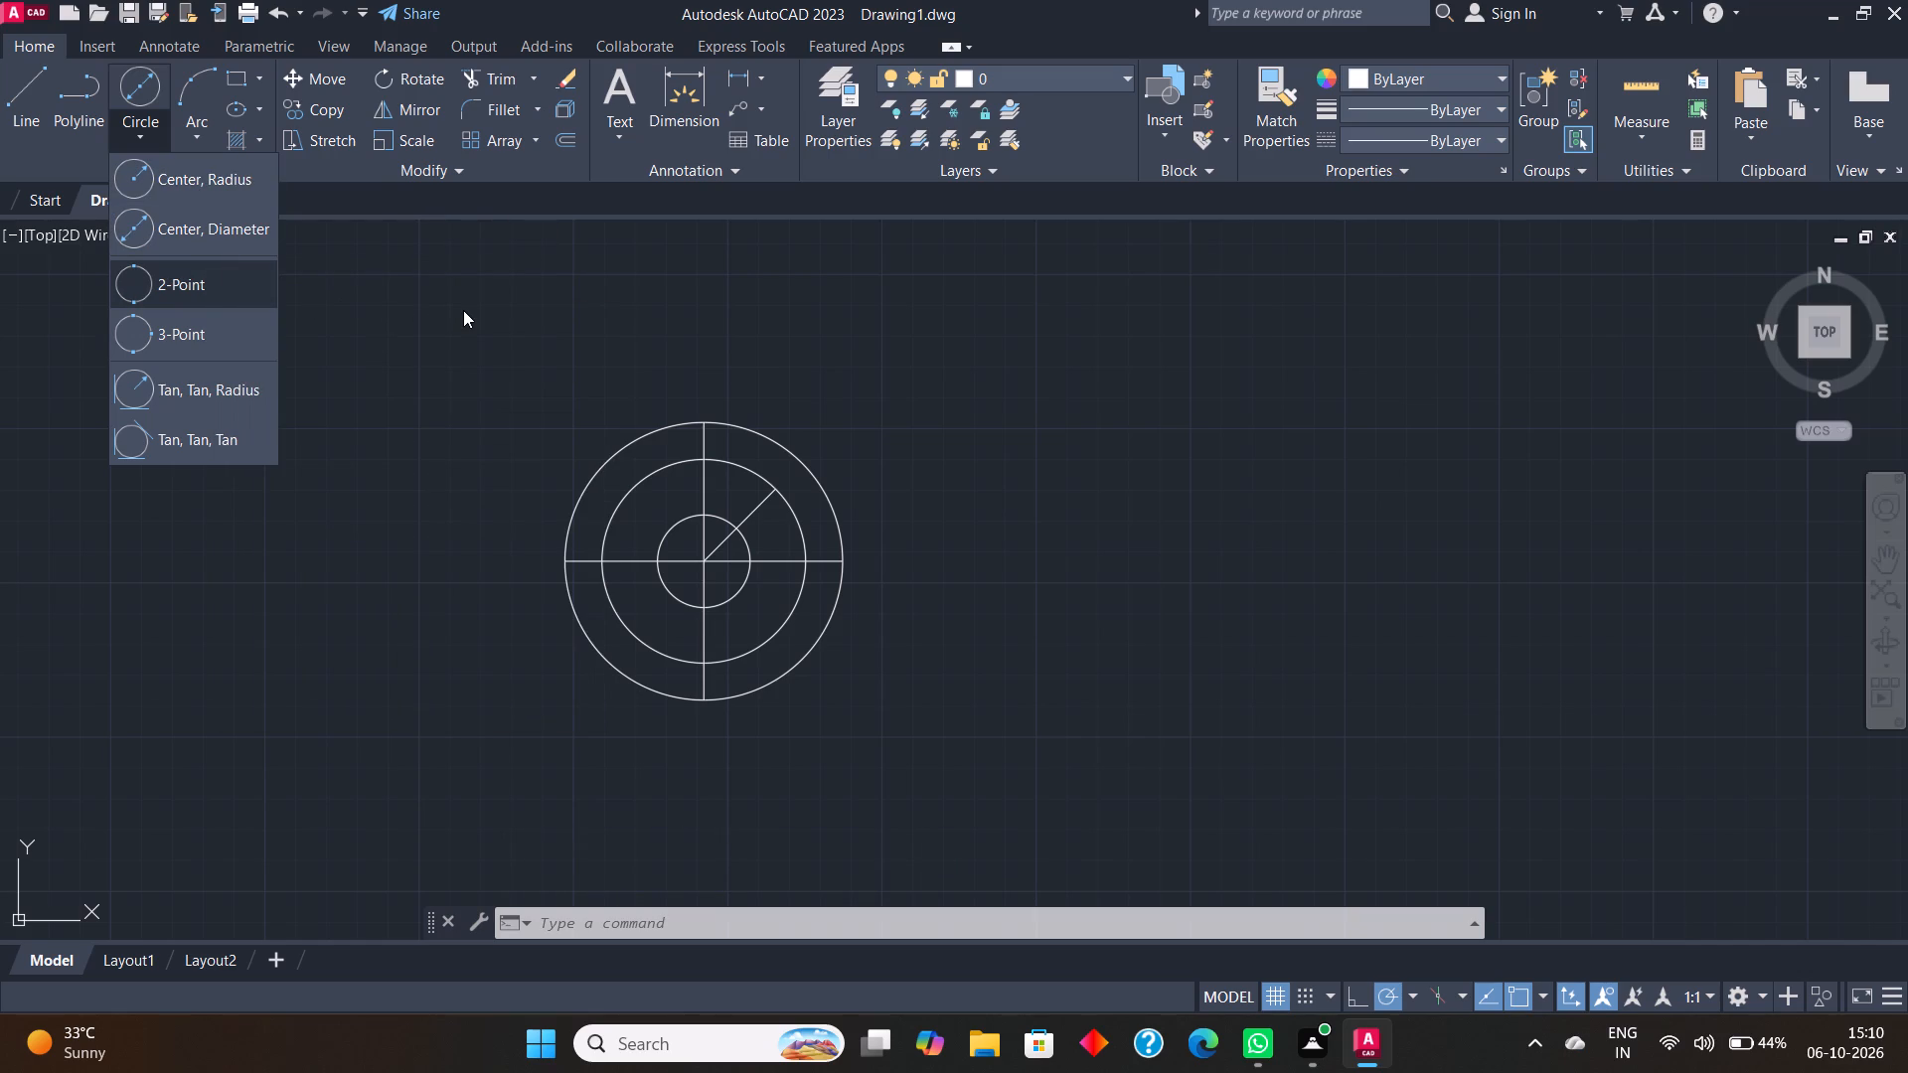
pyautogui.click(212, 226)
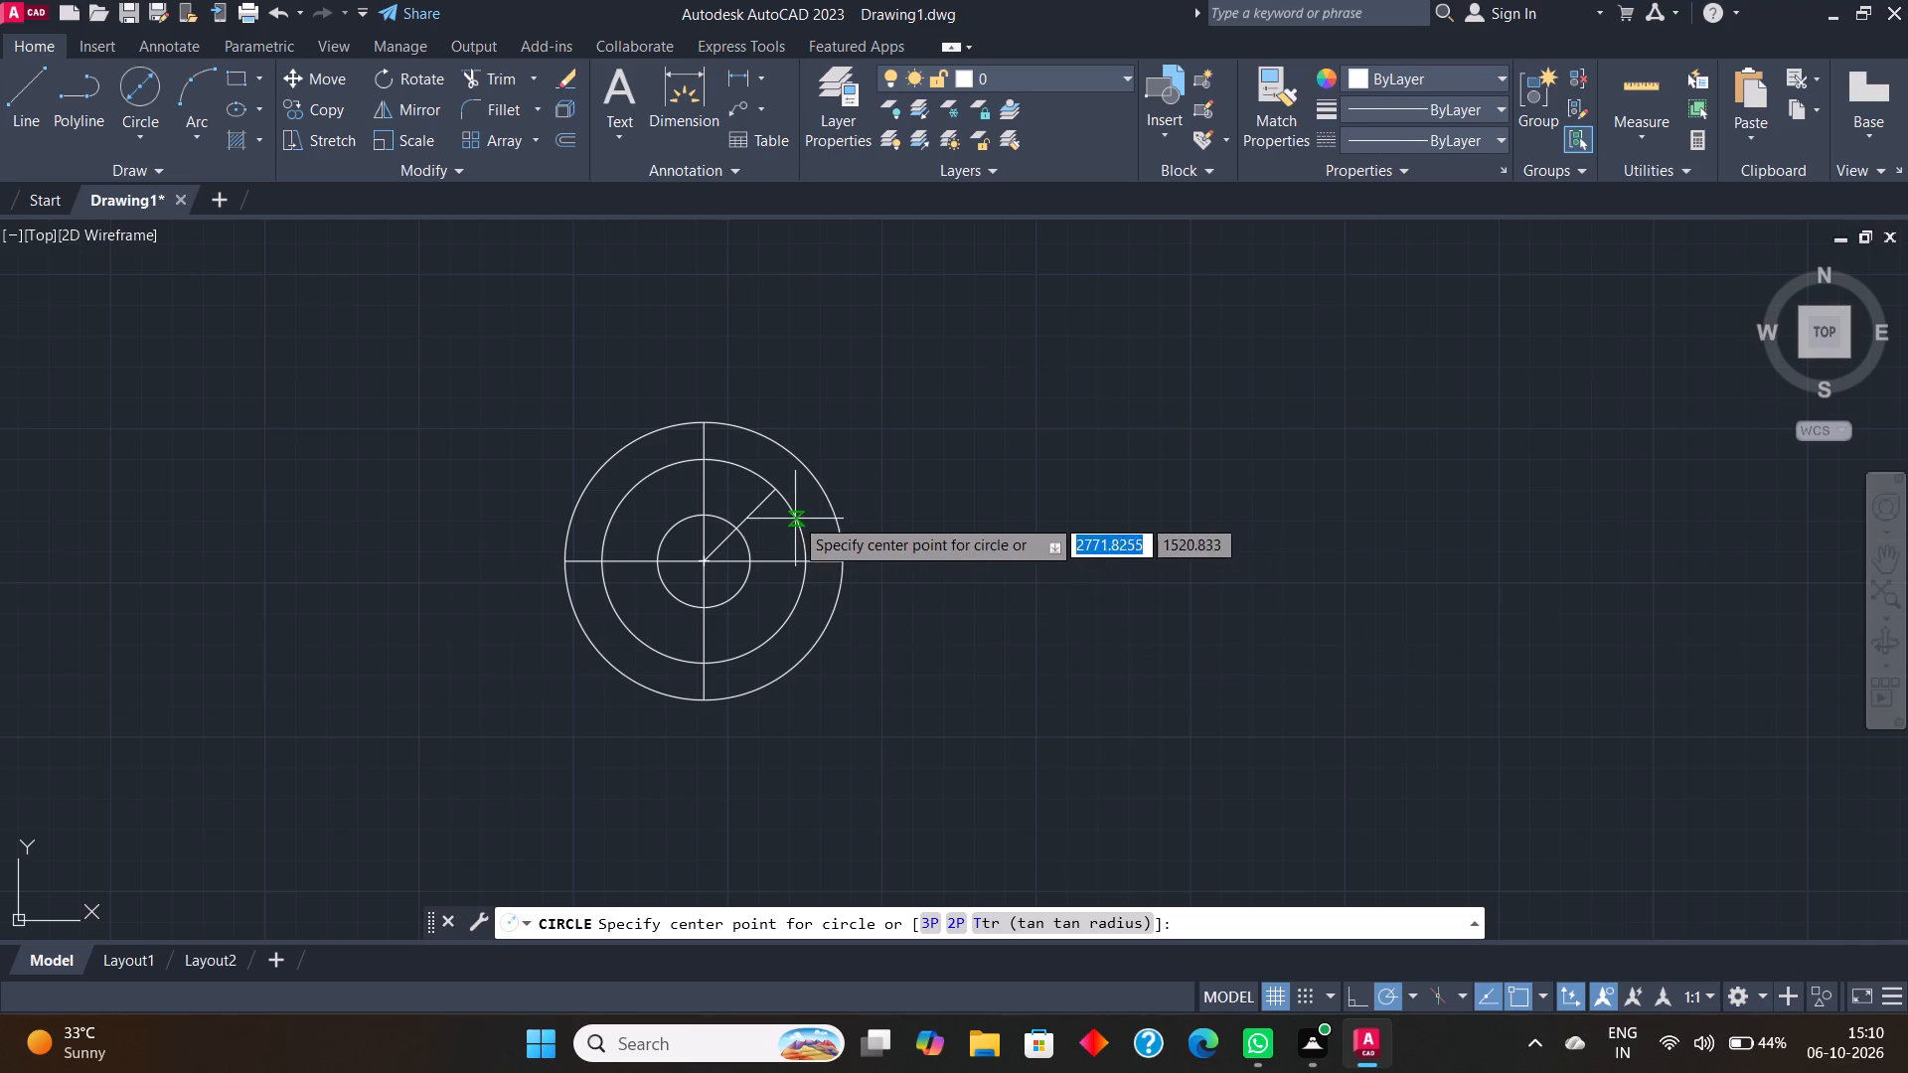
pyautogui.click(778, 495)
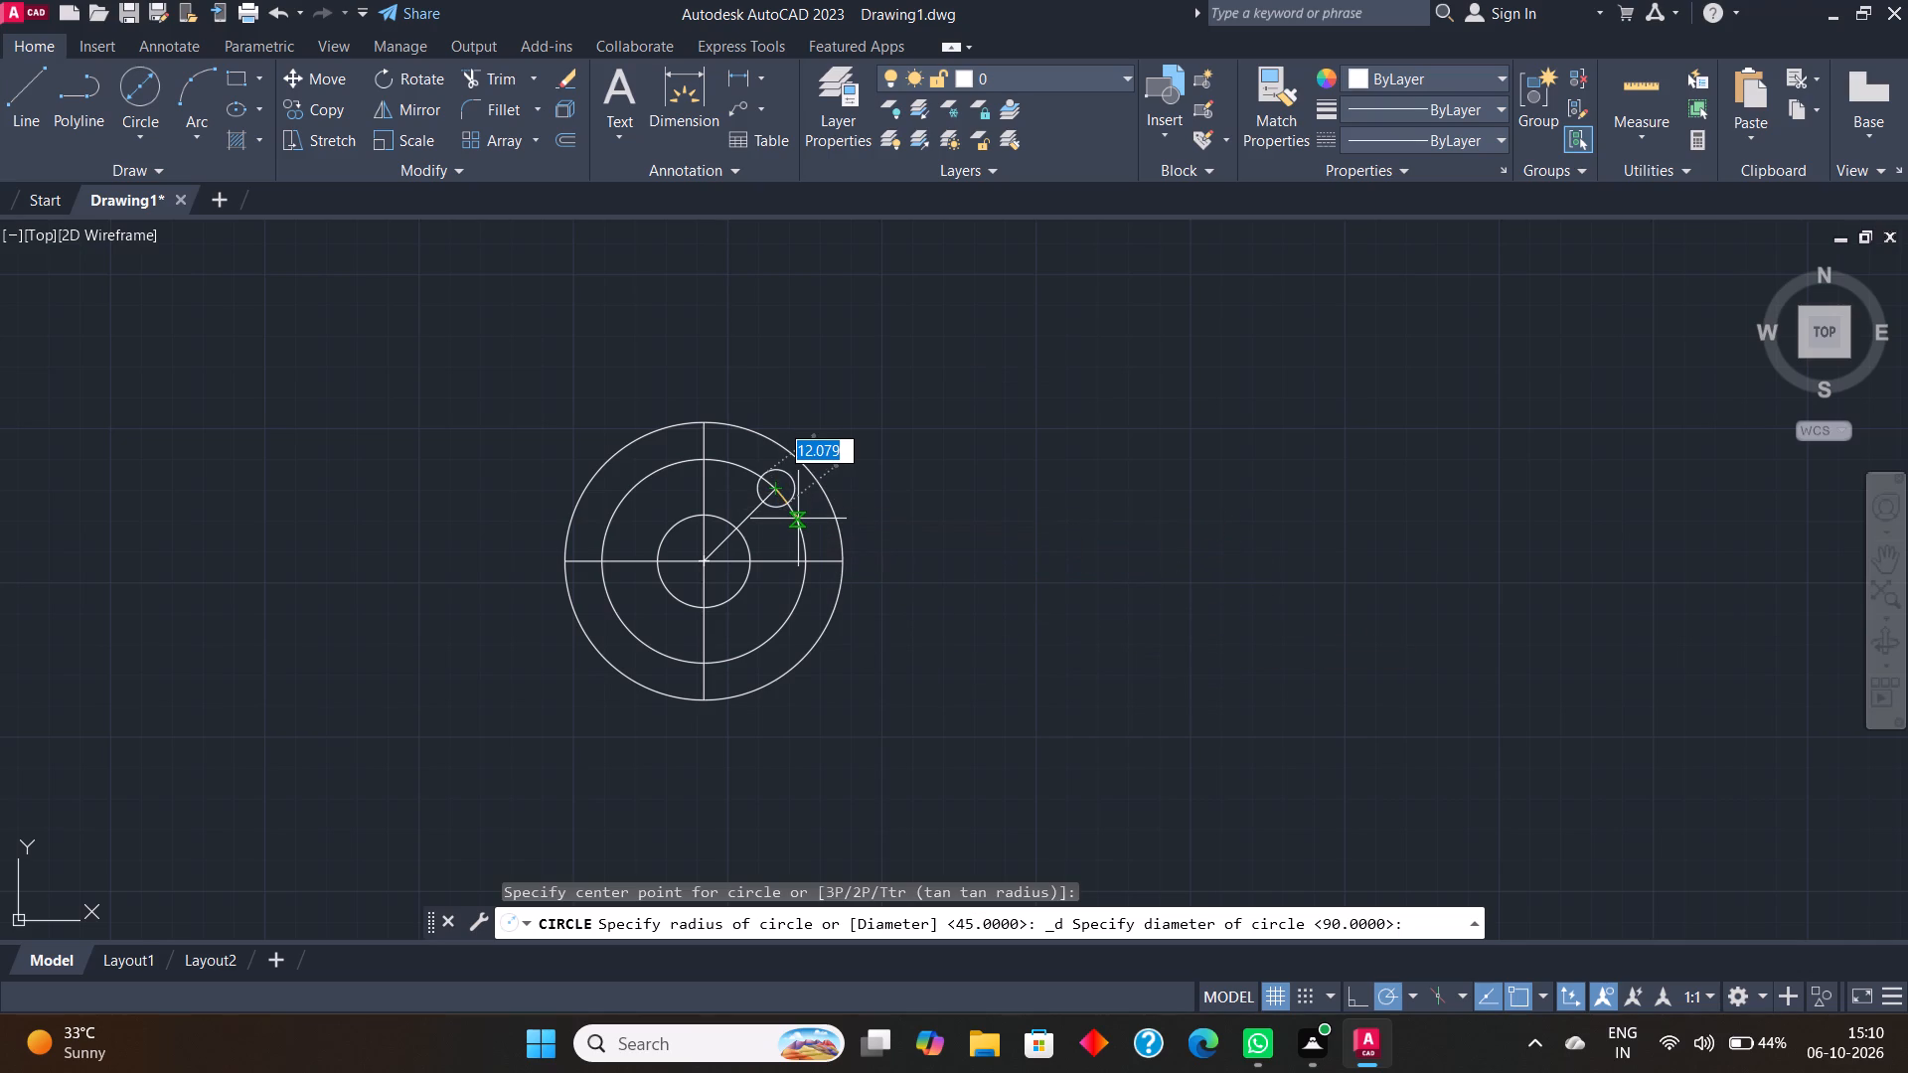
pyautogui.write('14')
pyautogui.press('Return')
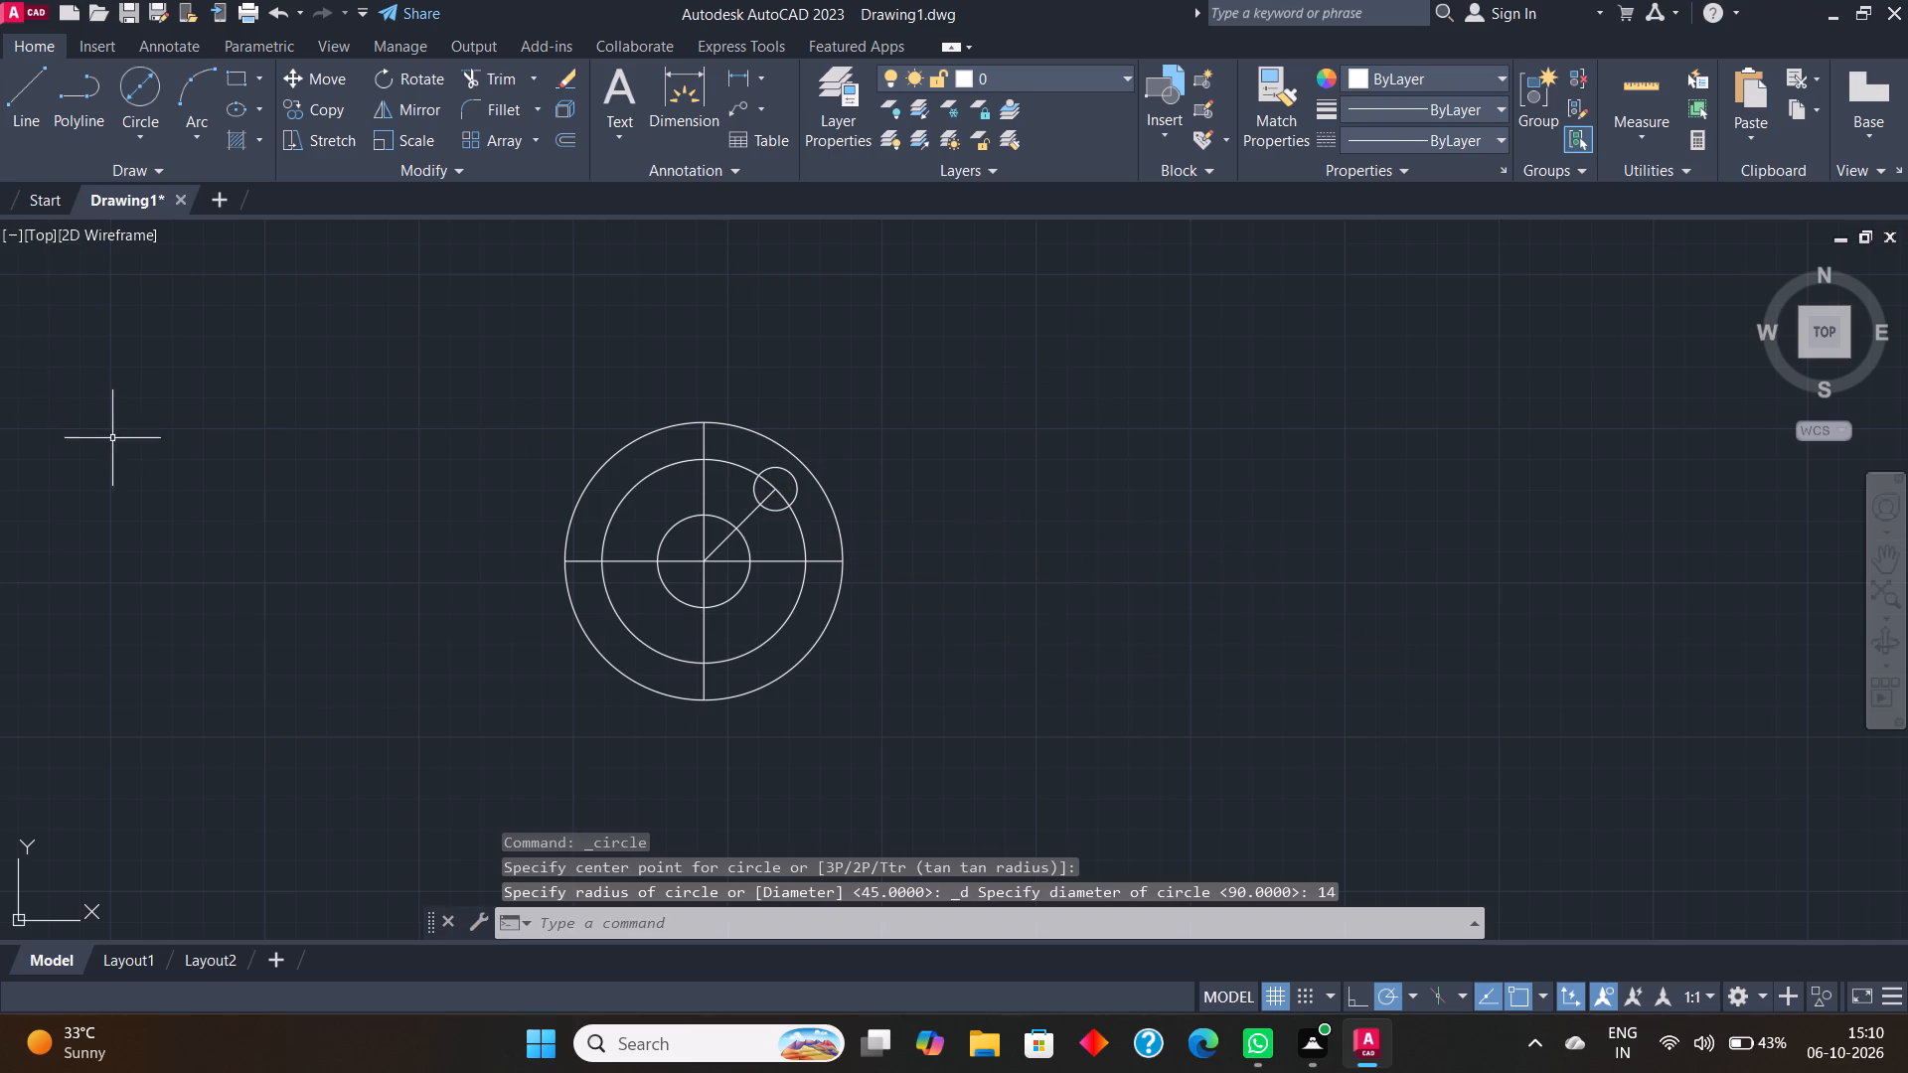
# Create a polar array of the 14 diameter circle around the common centre with 4 items over 360 degrees.
pyautogui.click(770, 470)
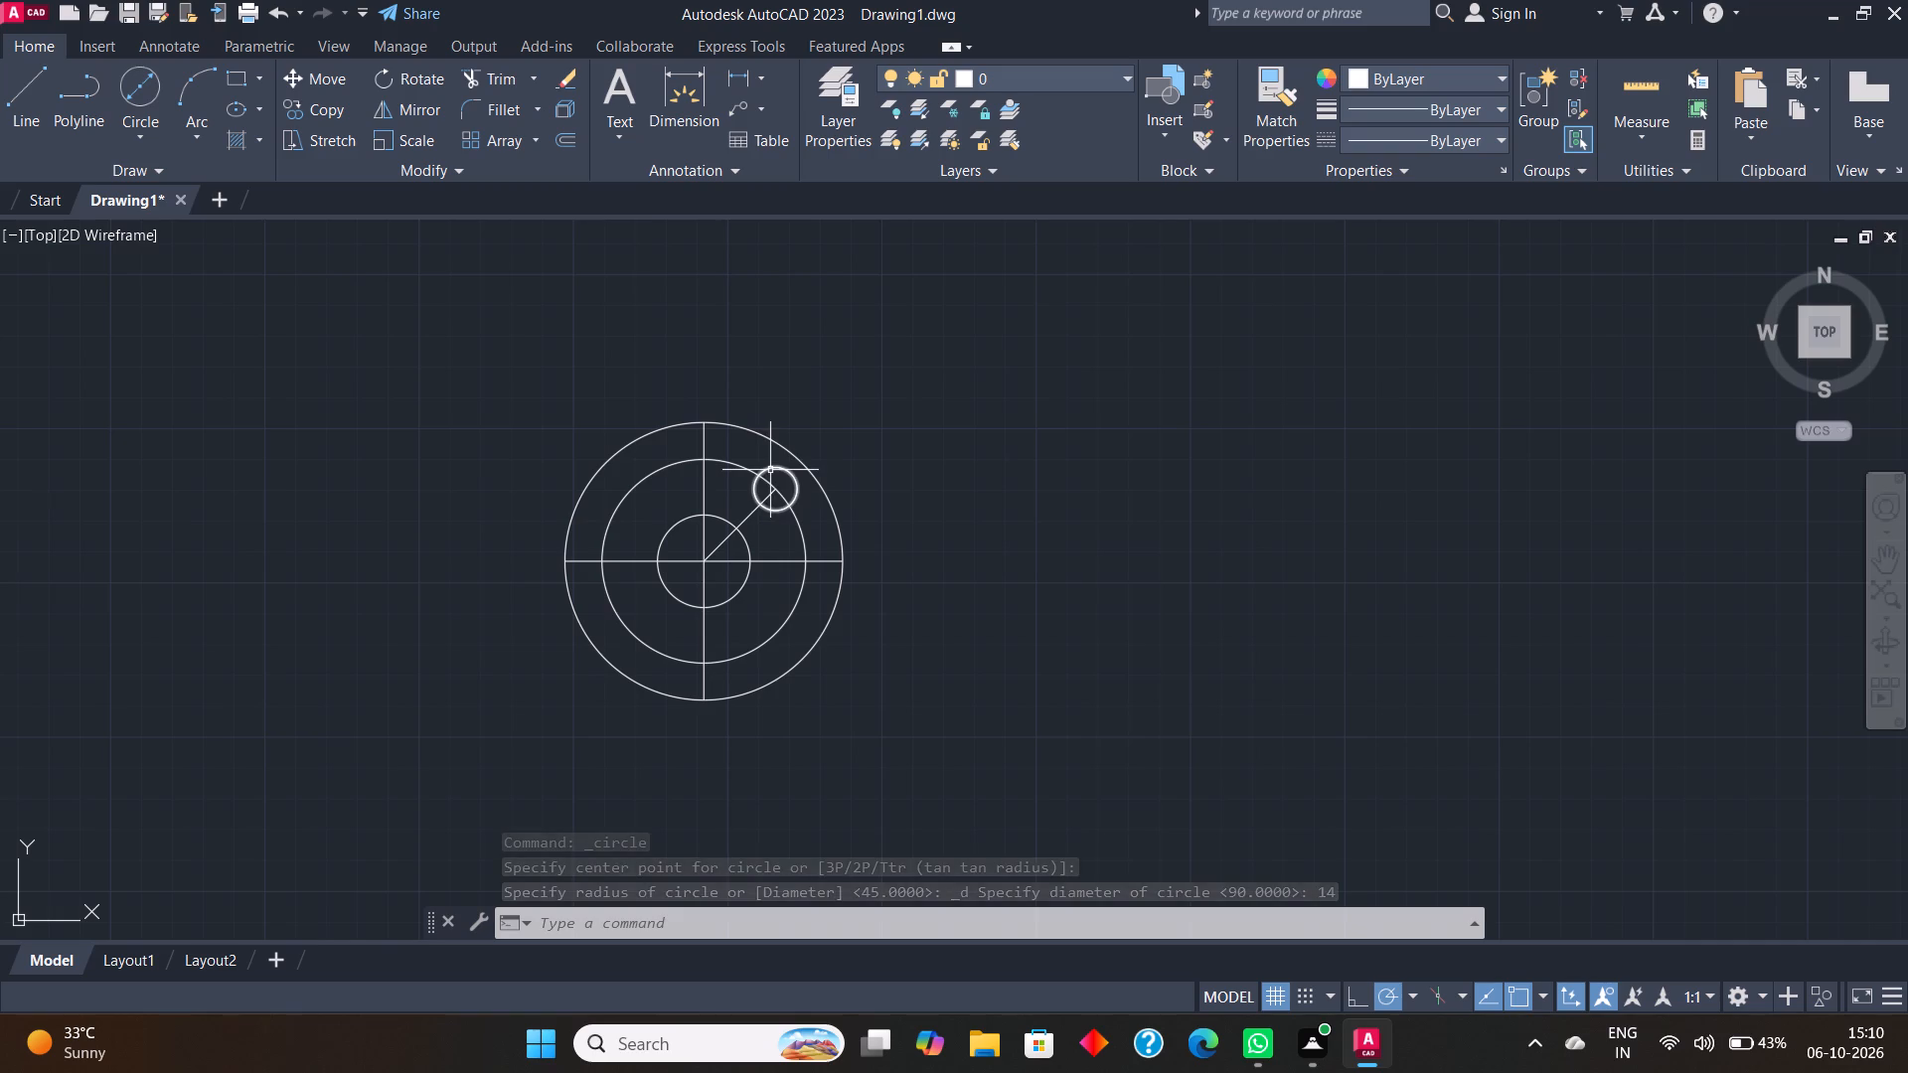
pyautogui.click(536, 135)
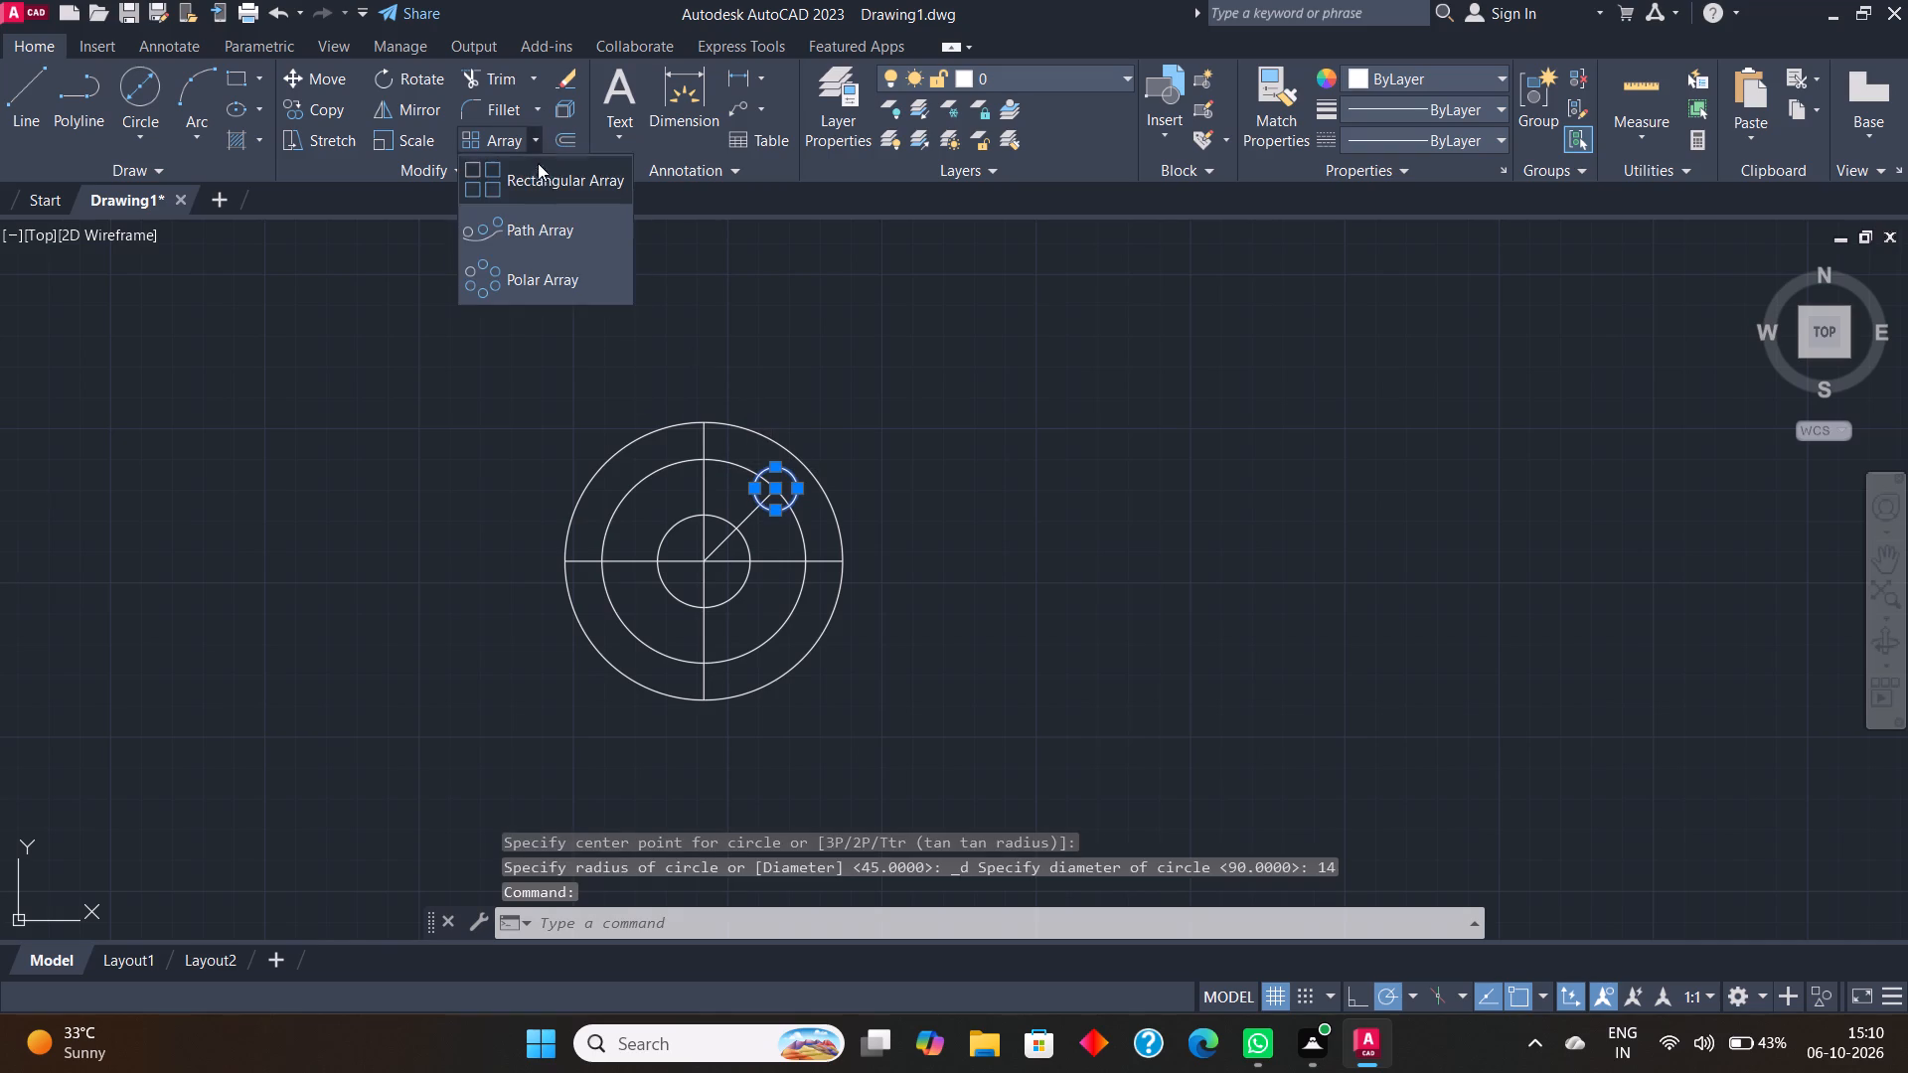
pyautogui.click(548, 272)
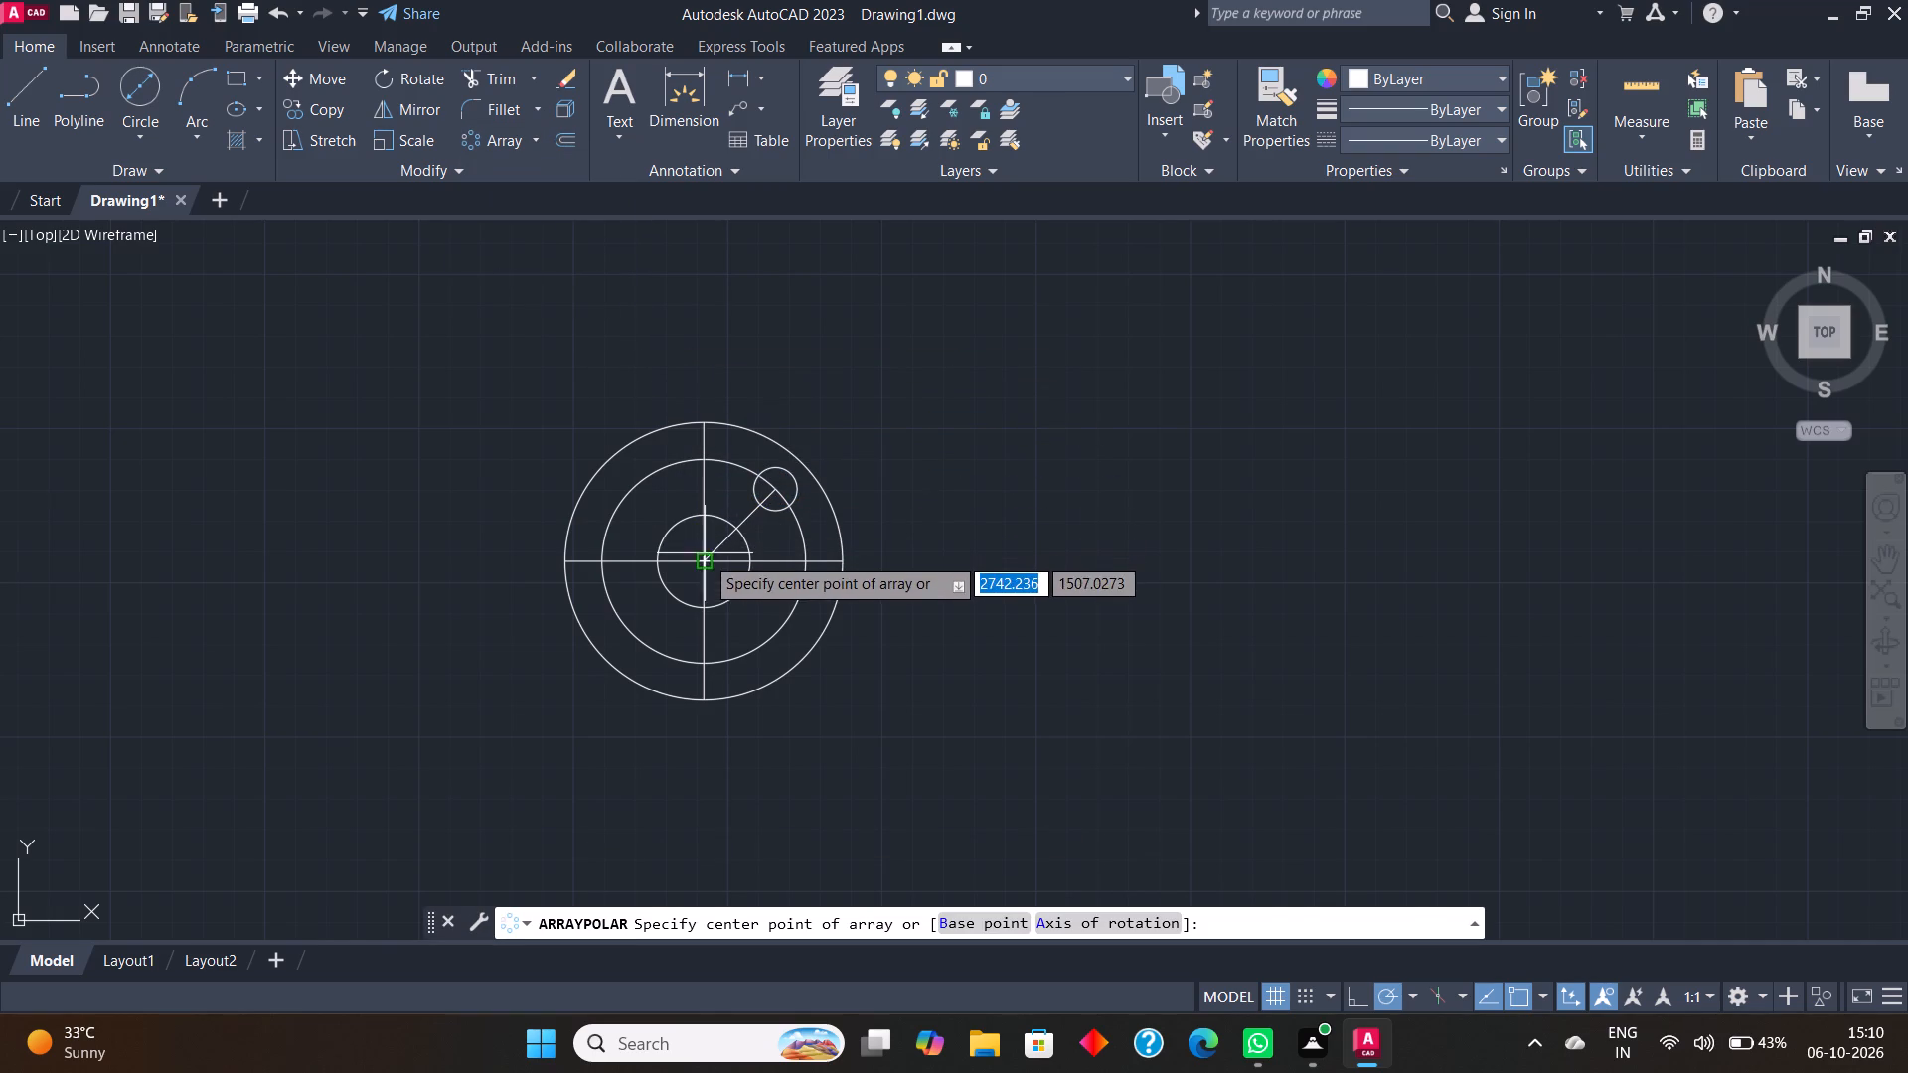
pyautogui.click(705, 558)
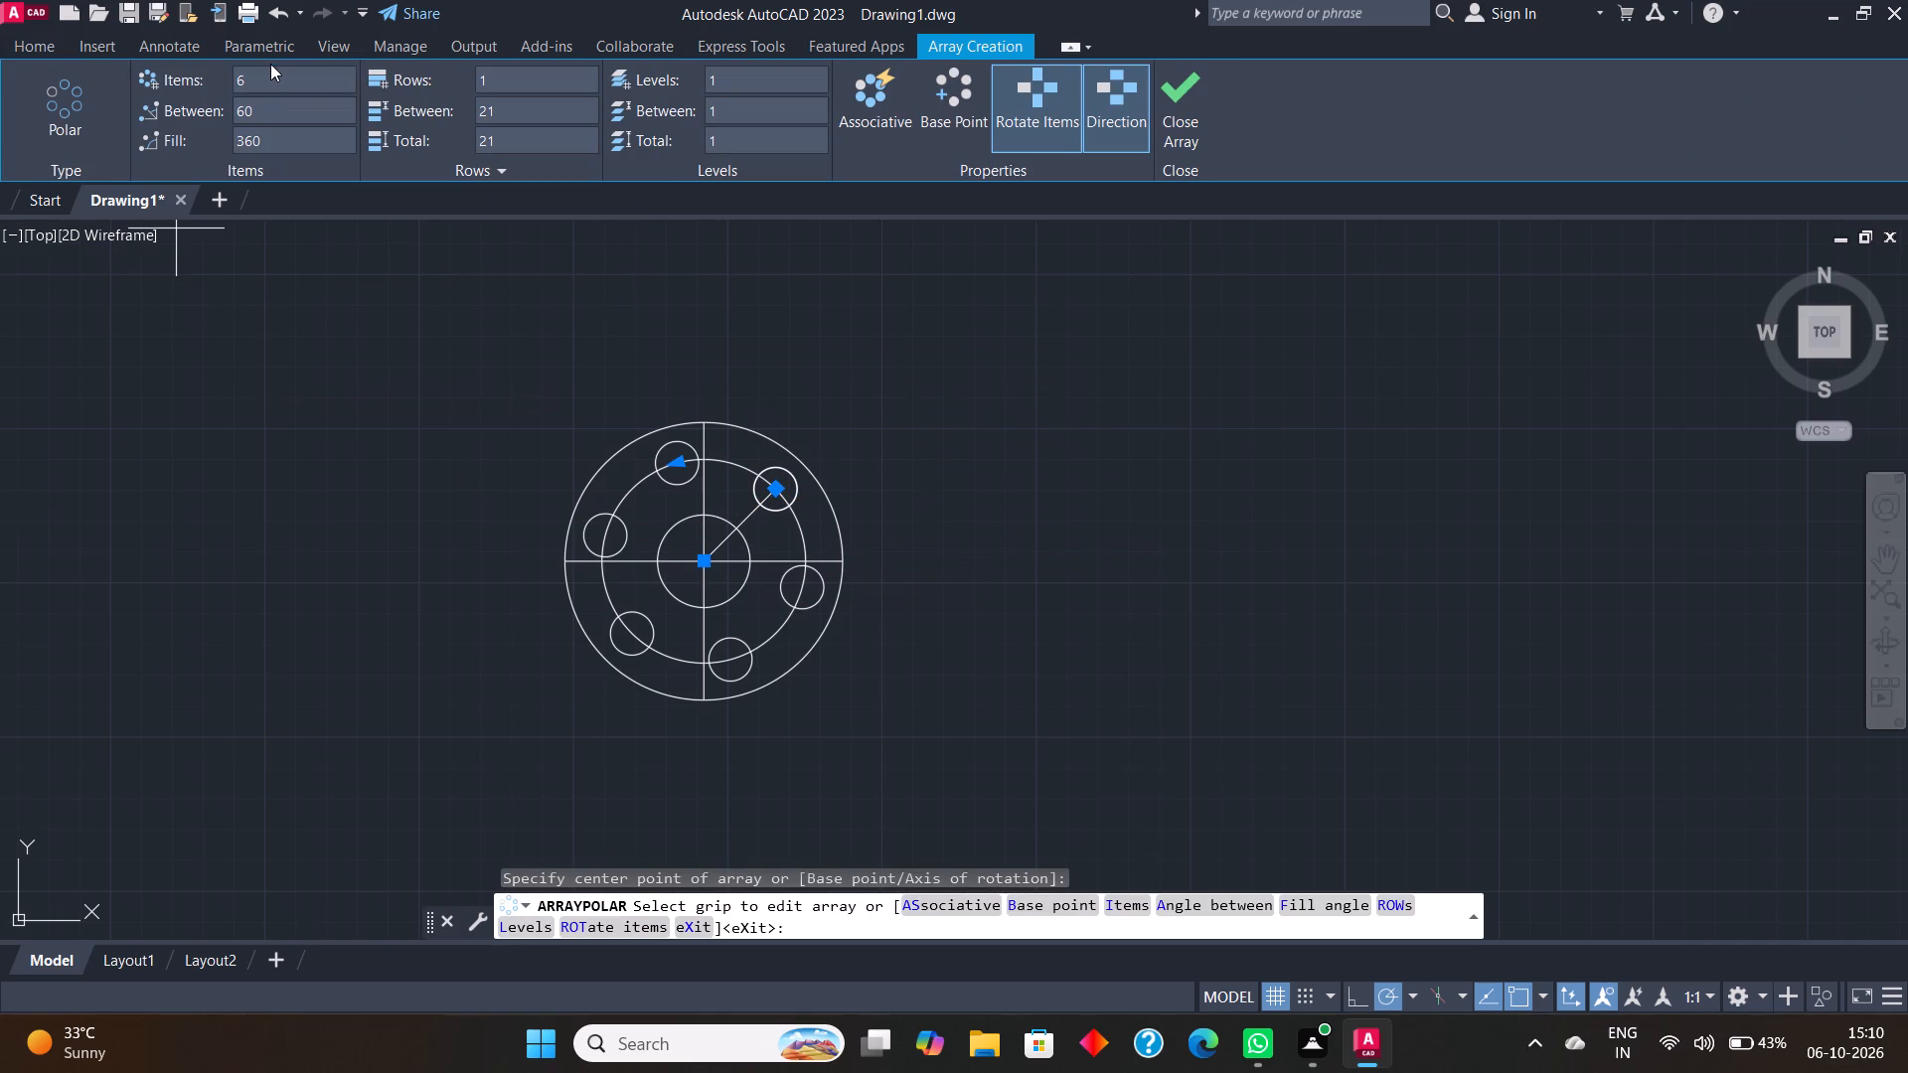
pyautogui.moveTo(270, 90); pyautogui.dragTo(231, 71)
pyautogui.press('4')
pyautogui.press('Return')
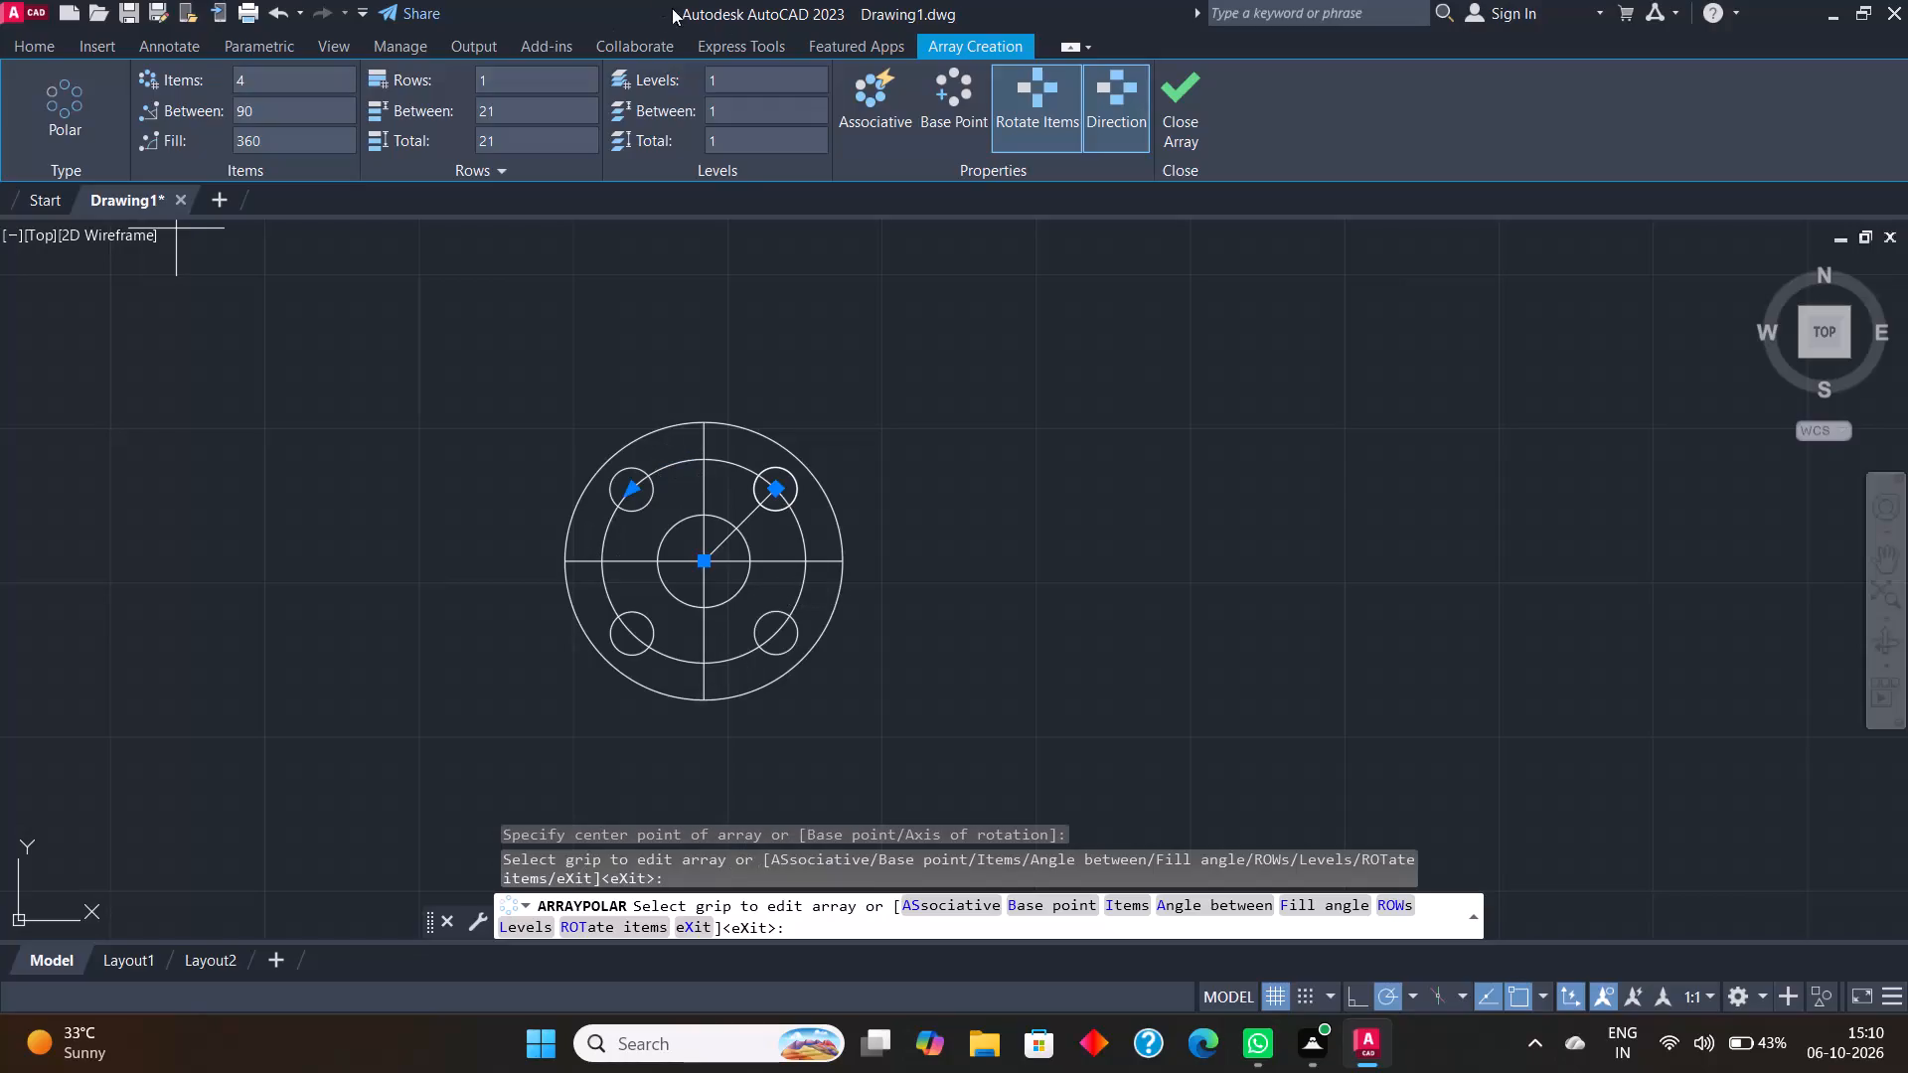
pyautogui.click(1186, 108)
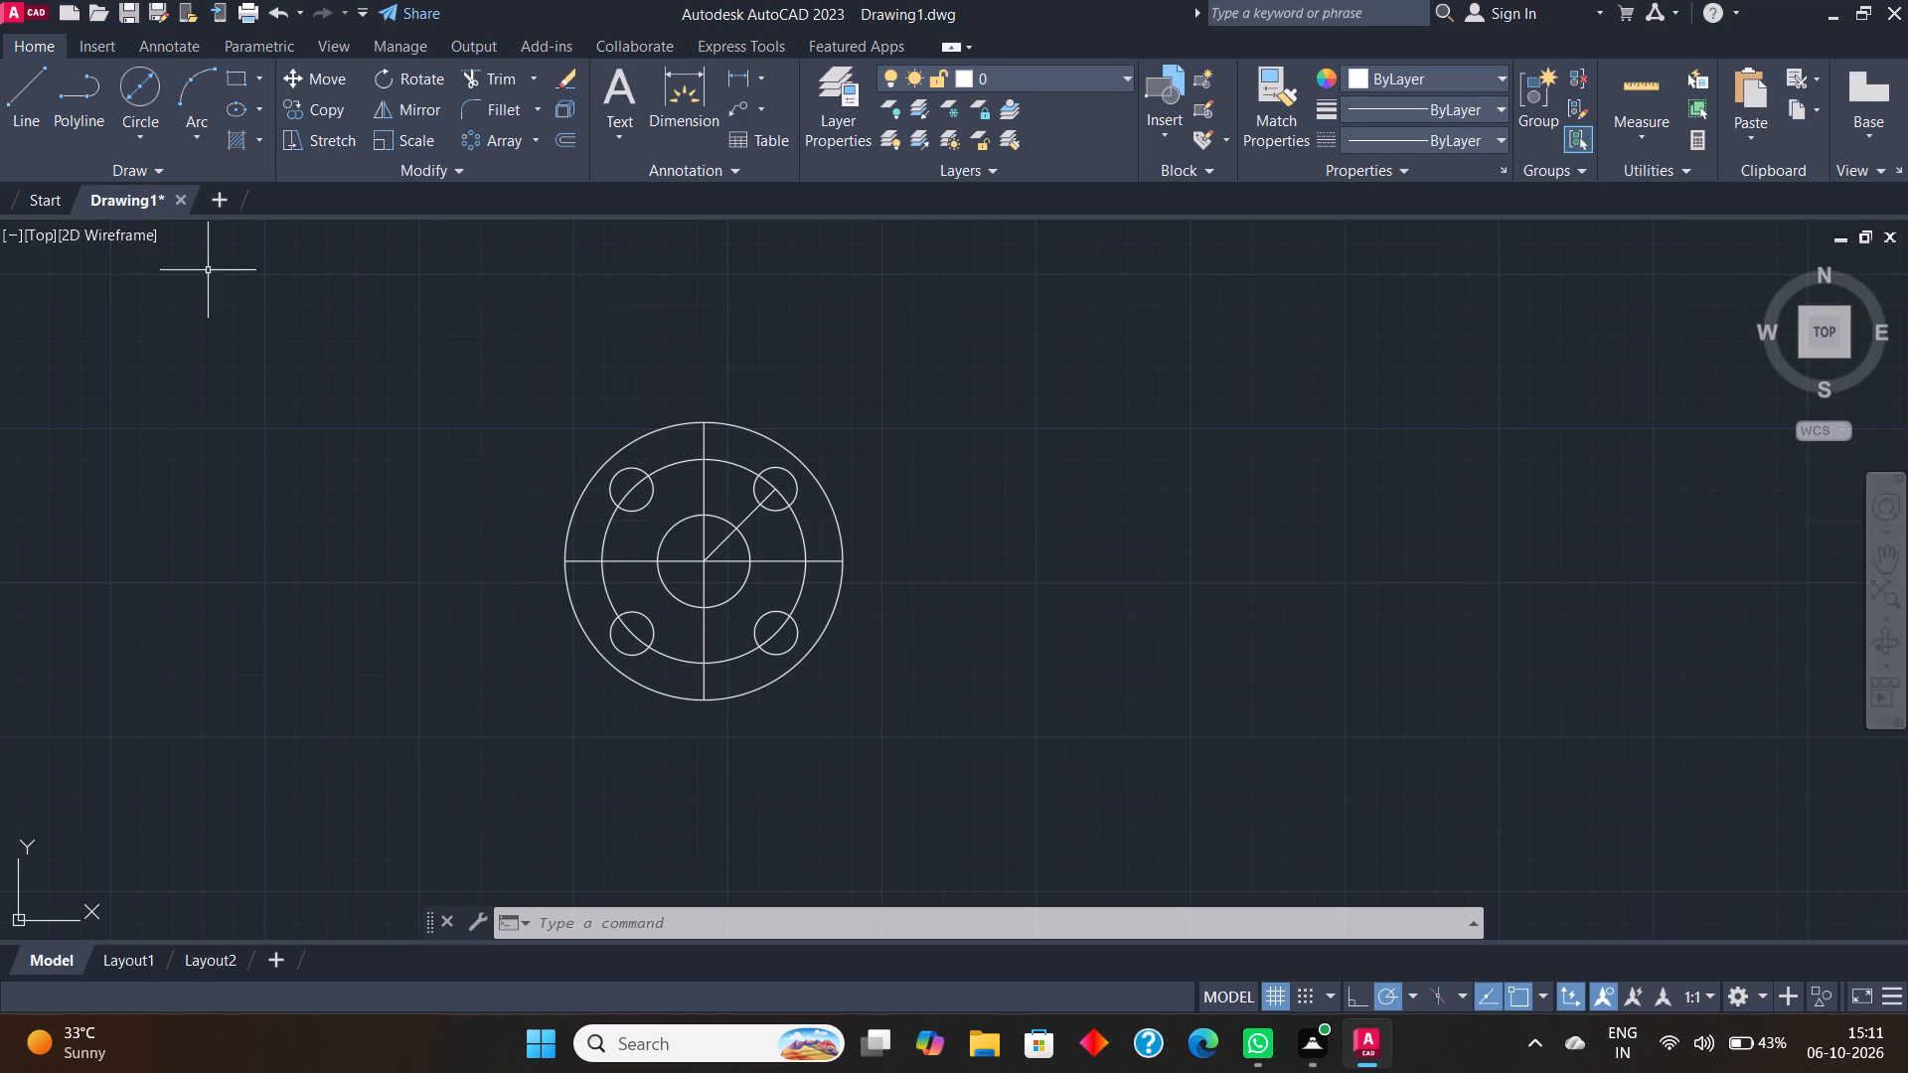
# Draw a 140 diameter circle from the common centre, around the existing concentric circles.
pyautogui.click(136, 134)
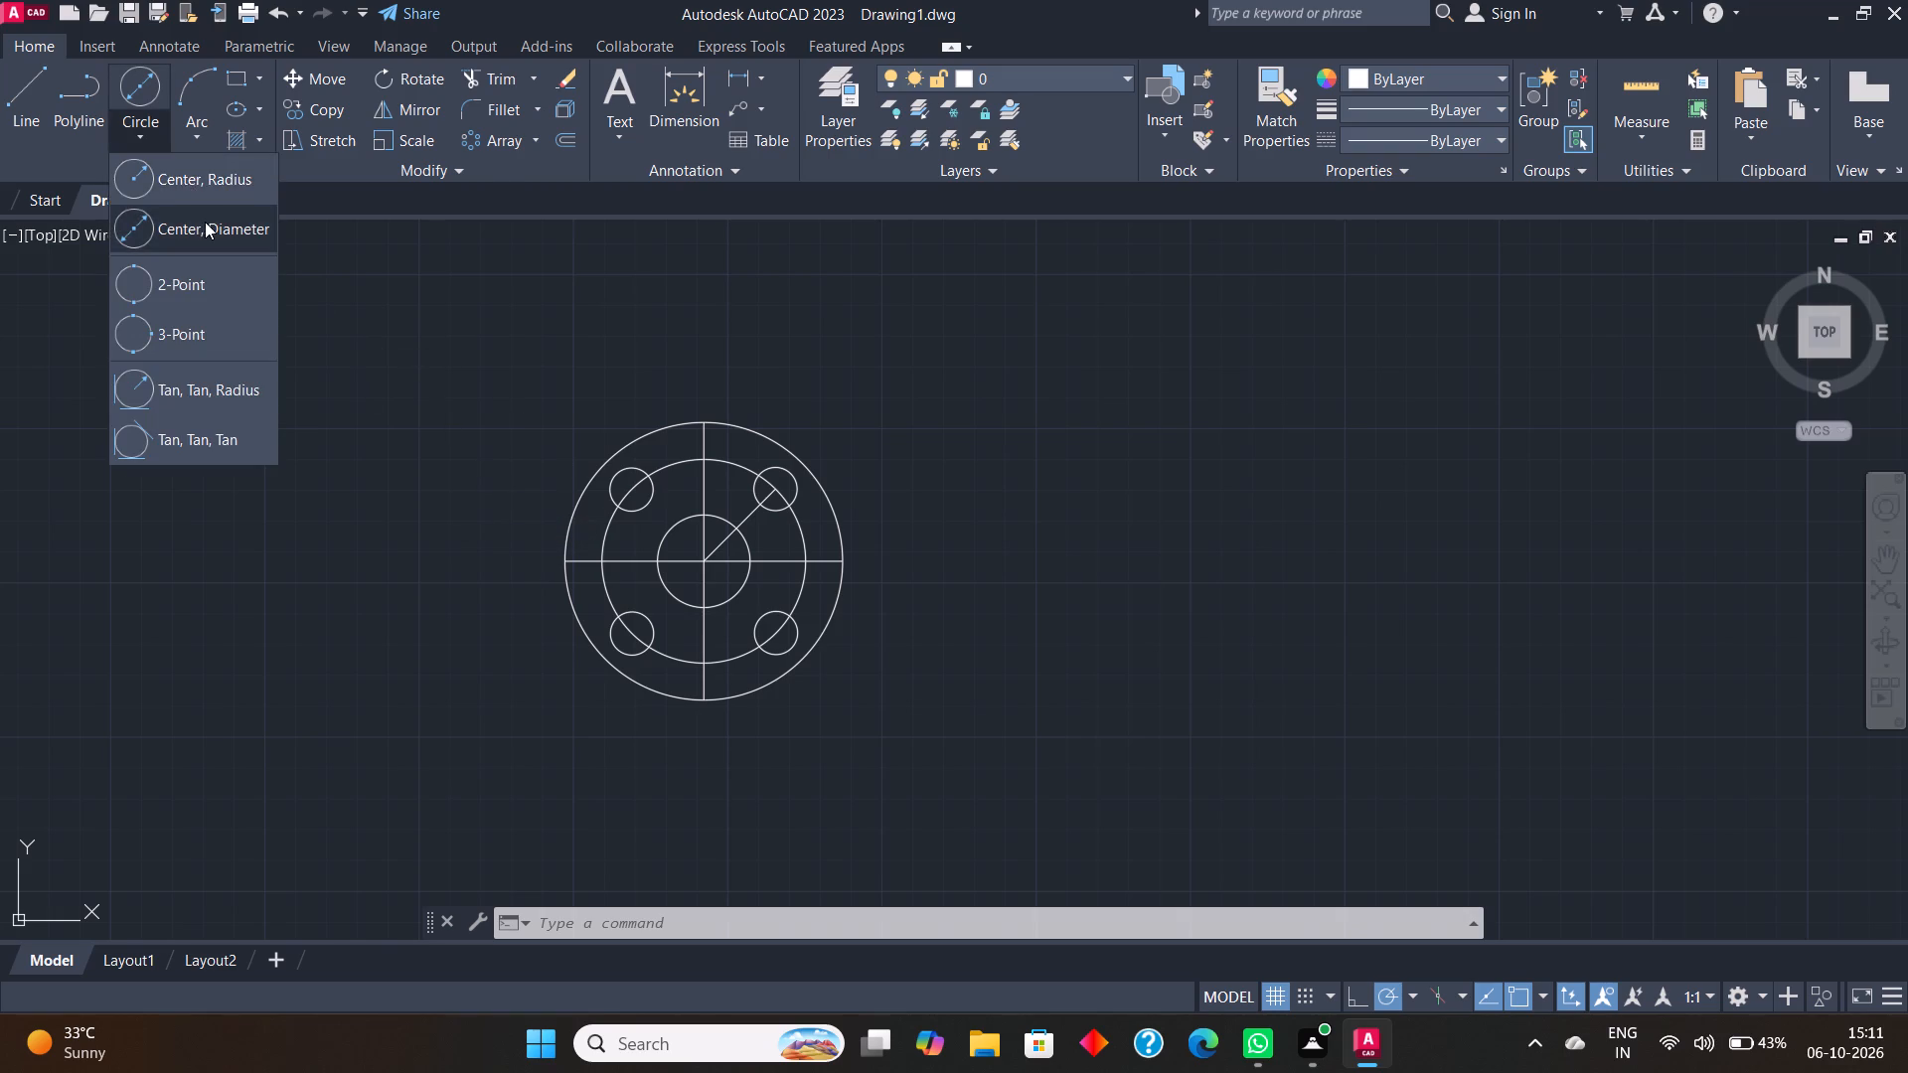
pyautogui.click(205, 222)
pyautogui.click(709, 567)
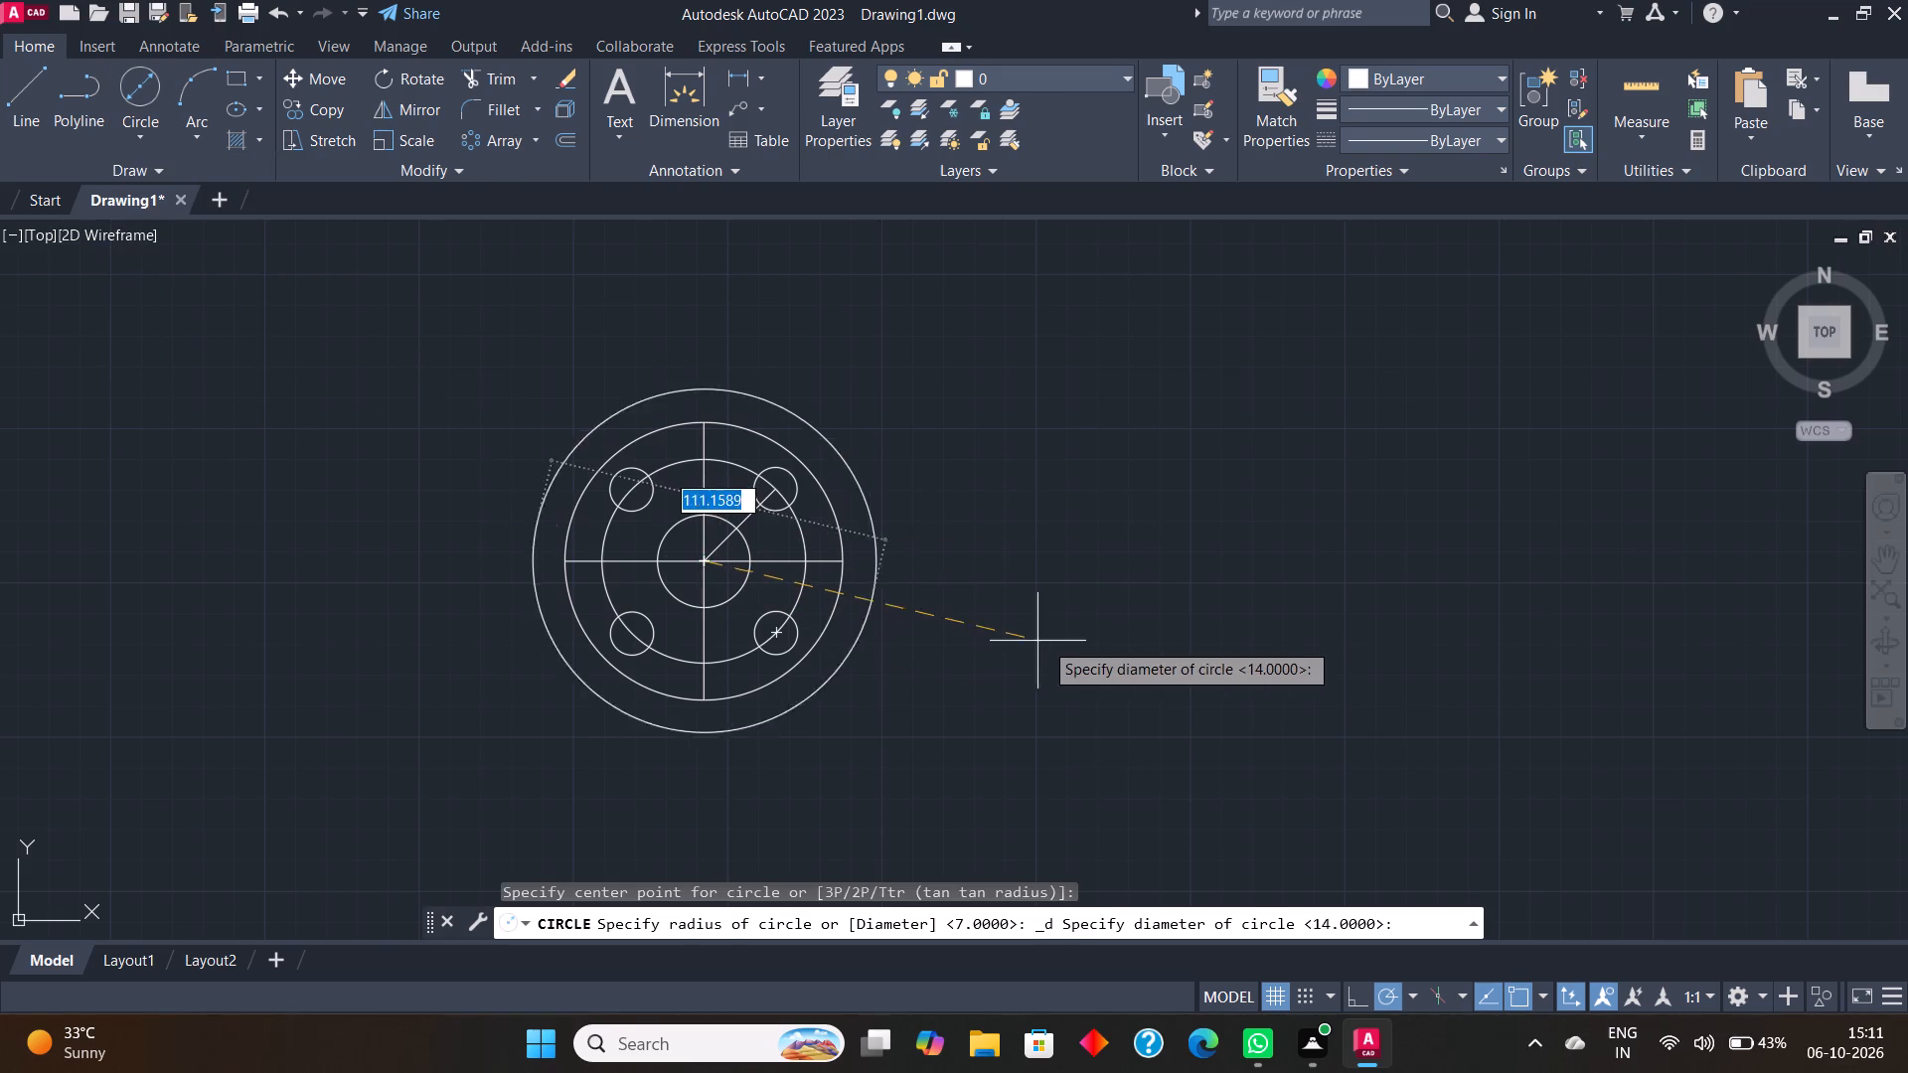
pyautogui.write('140')
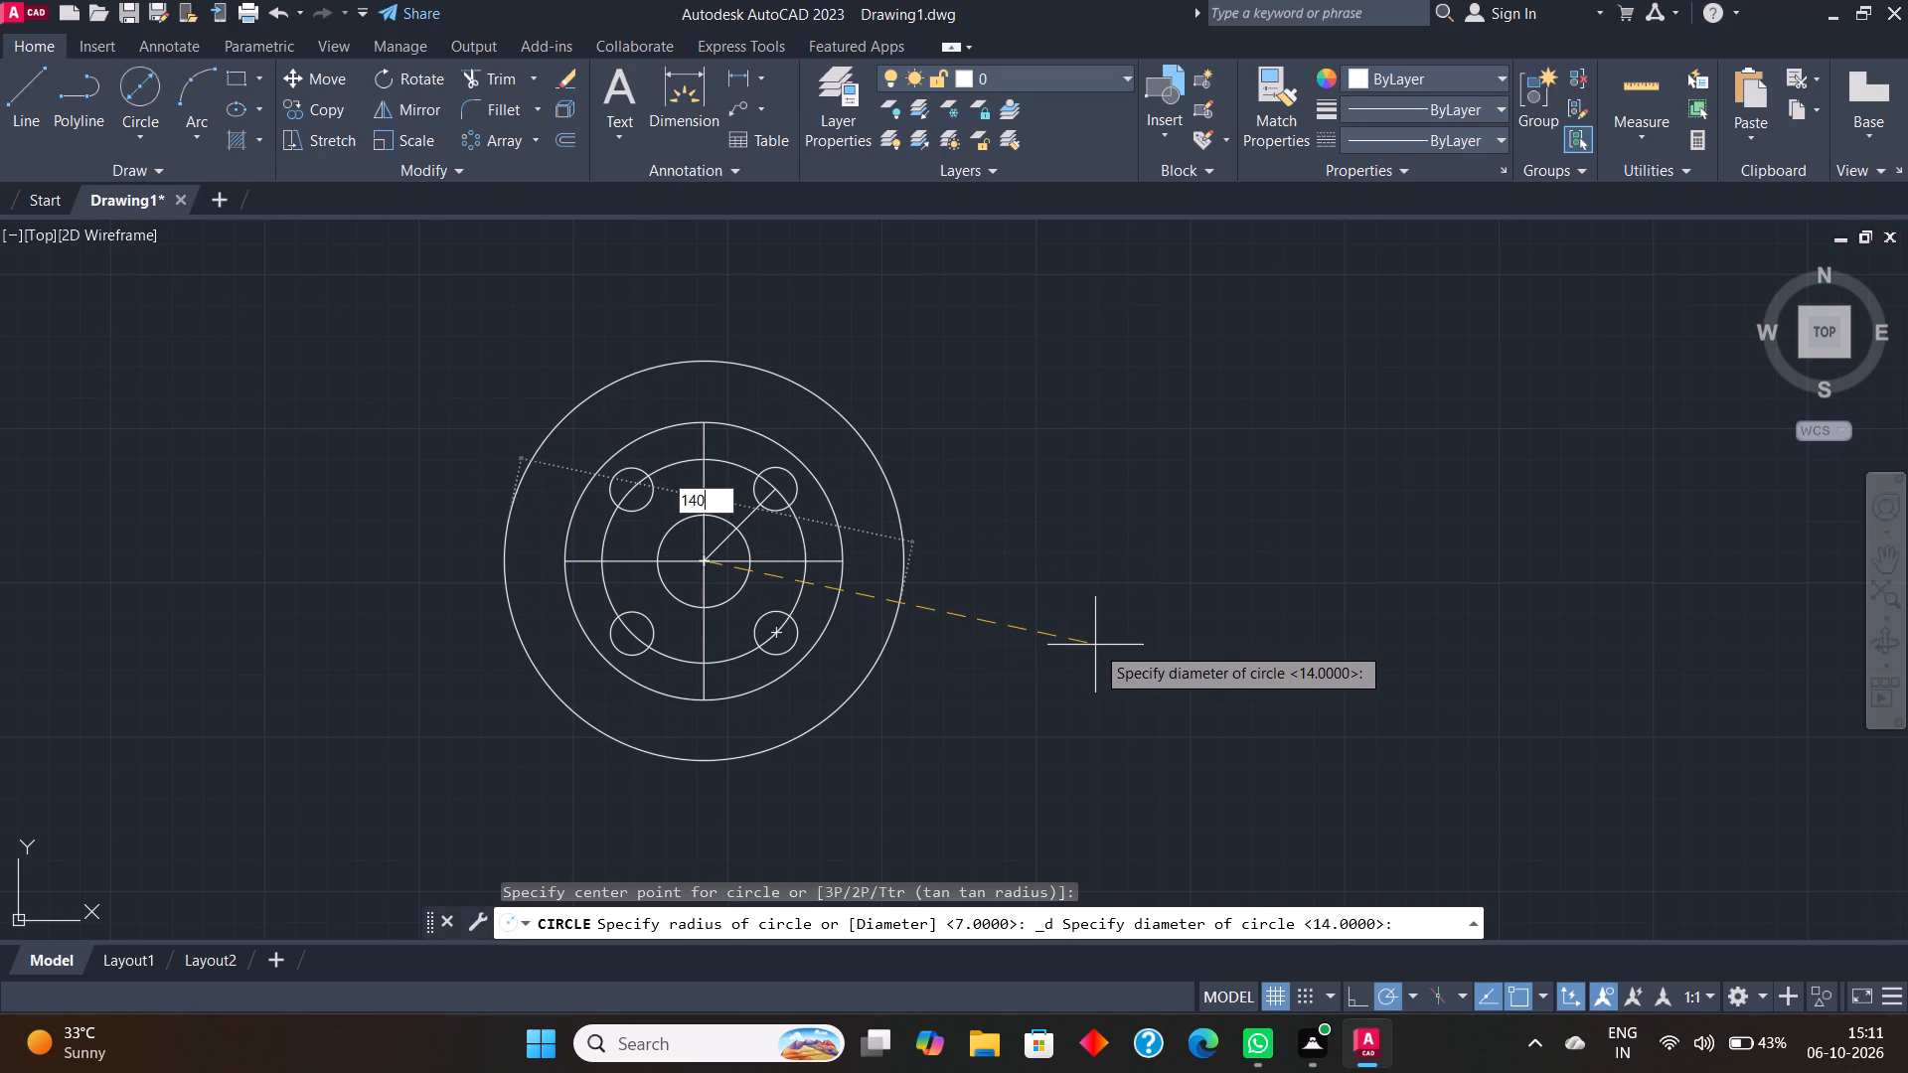
pyautogui.press('Return')
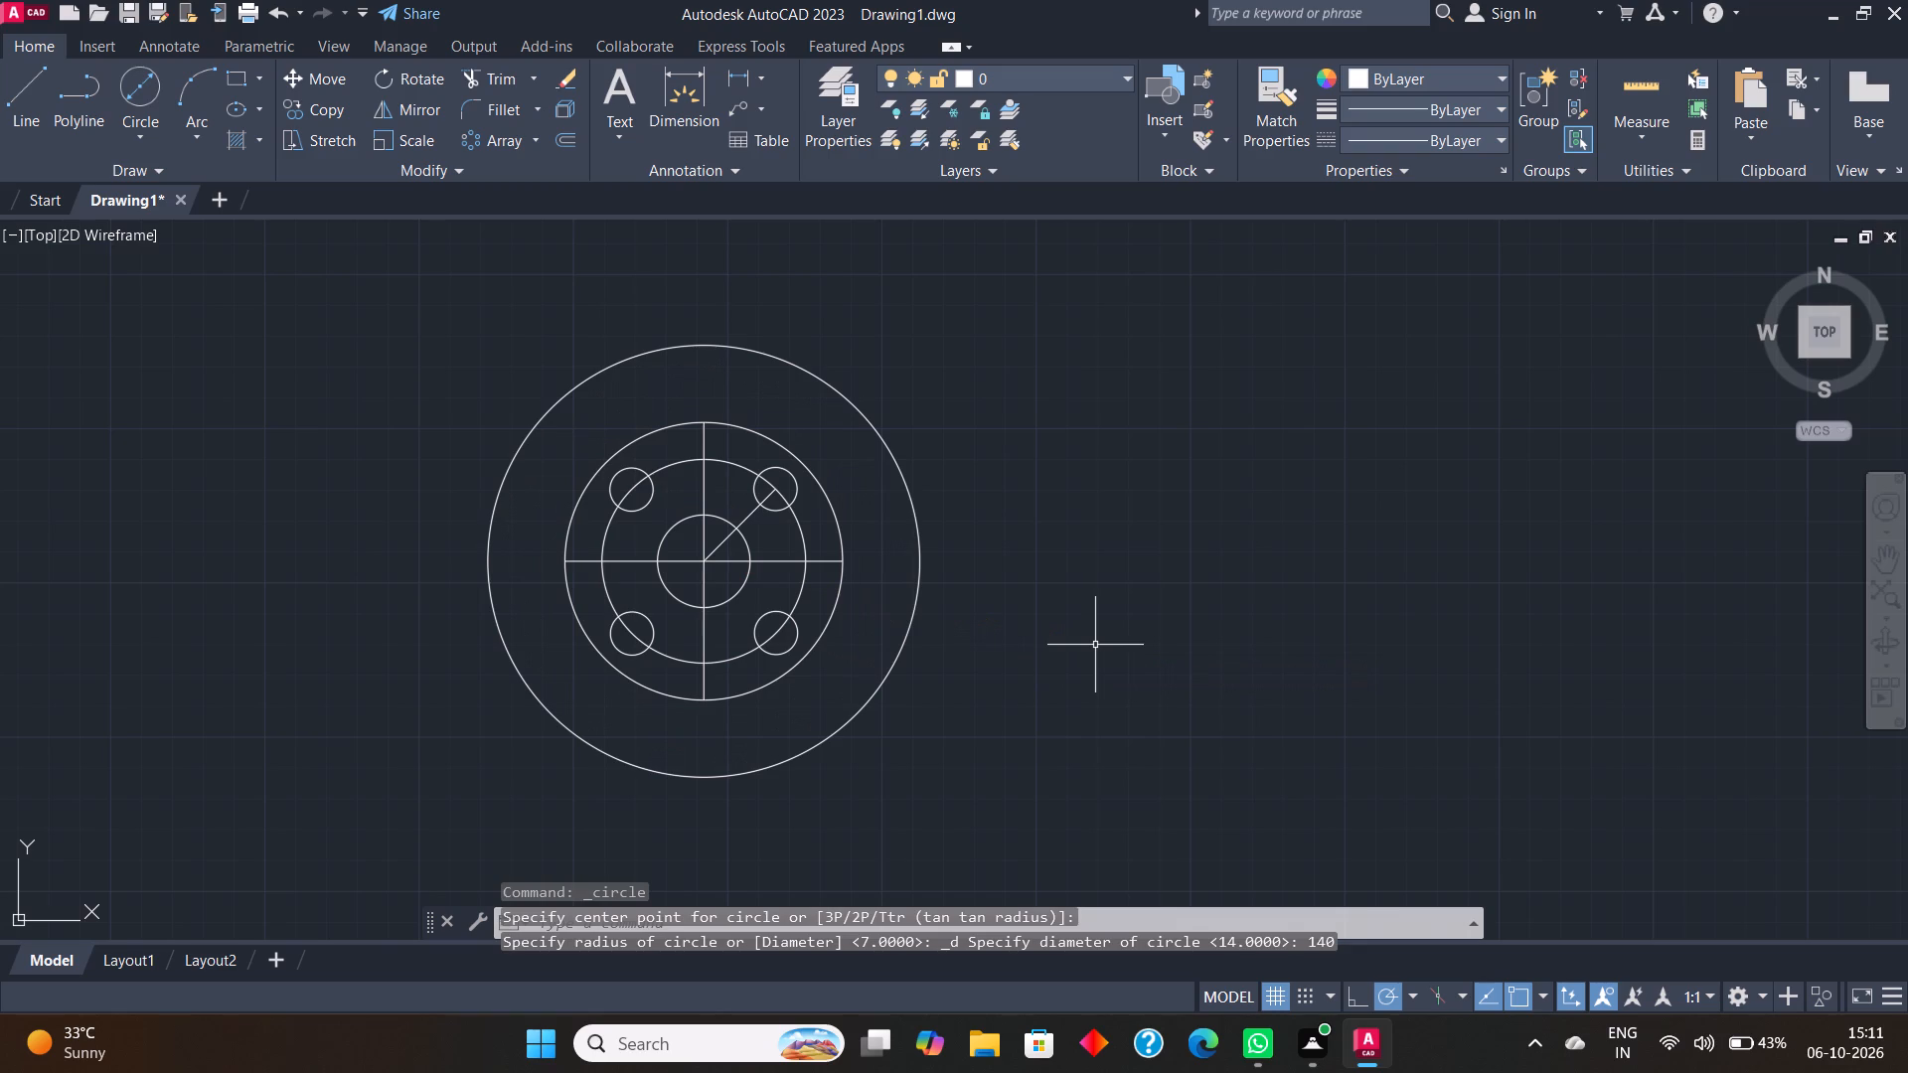
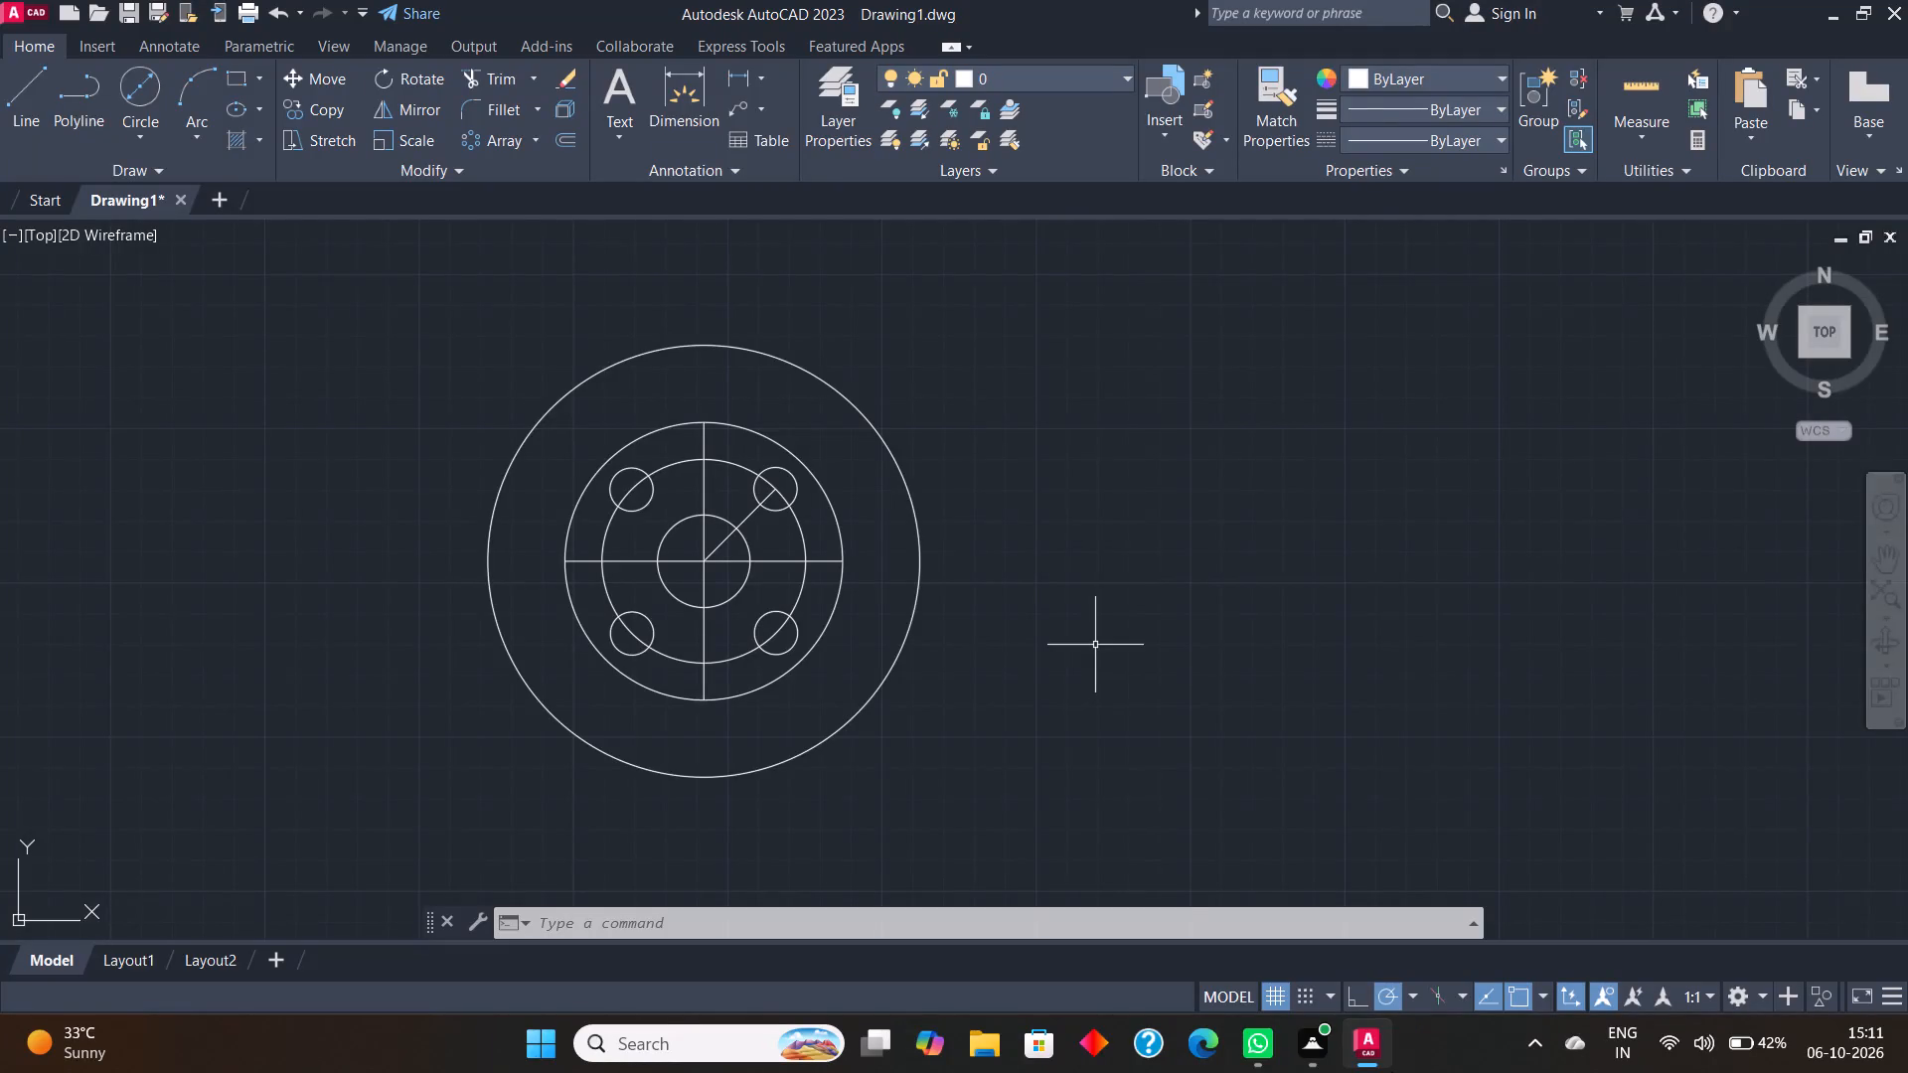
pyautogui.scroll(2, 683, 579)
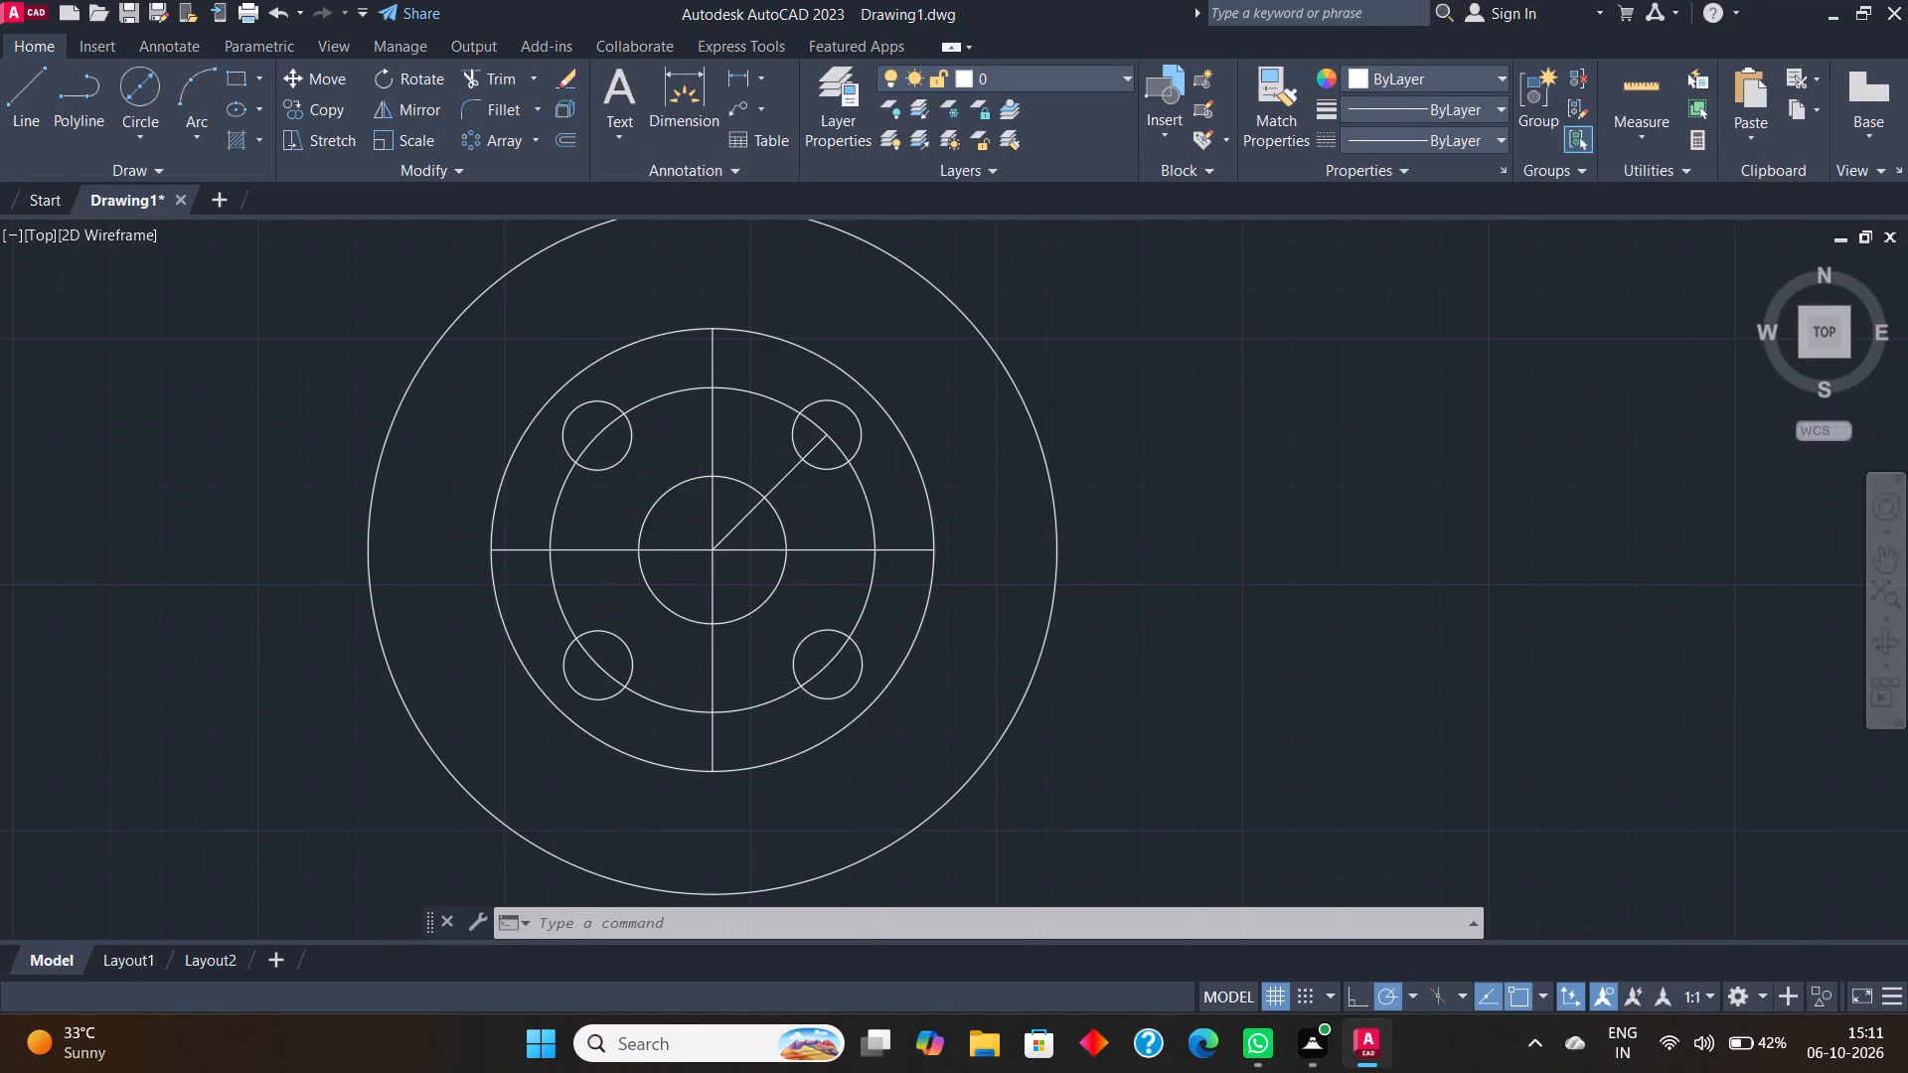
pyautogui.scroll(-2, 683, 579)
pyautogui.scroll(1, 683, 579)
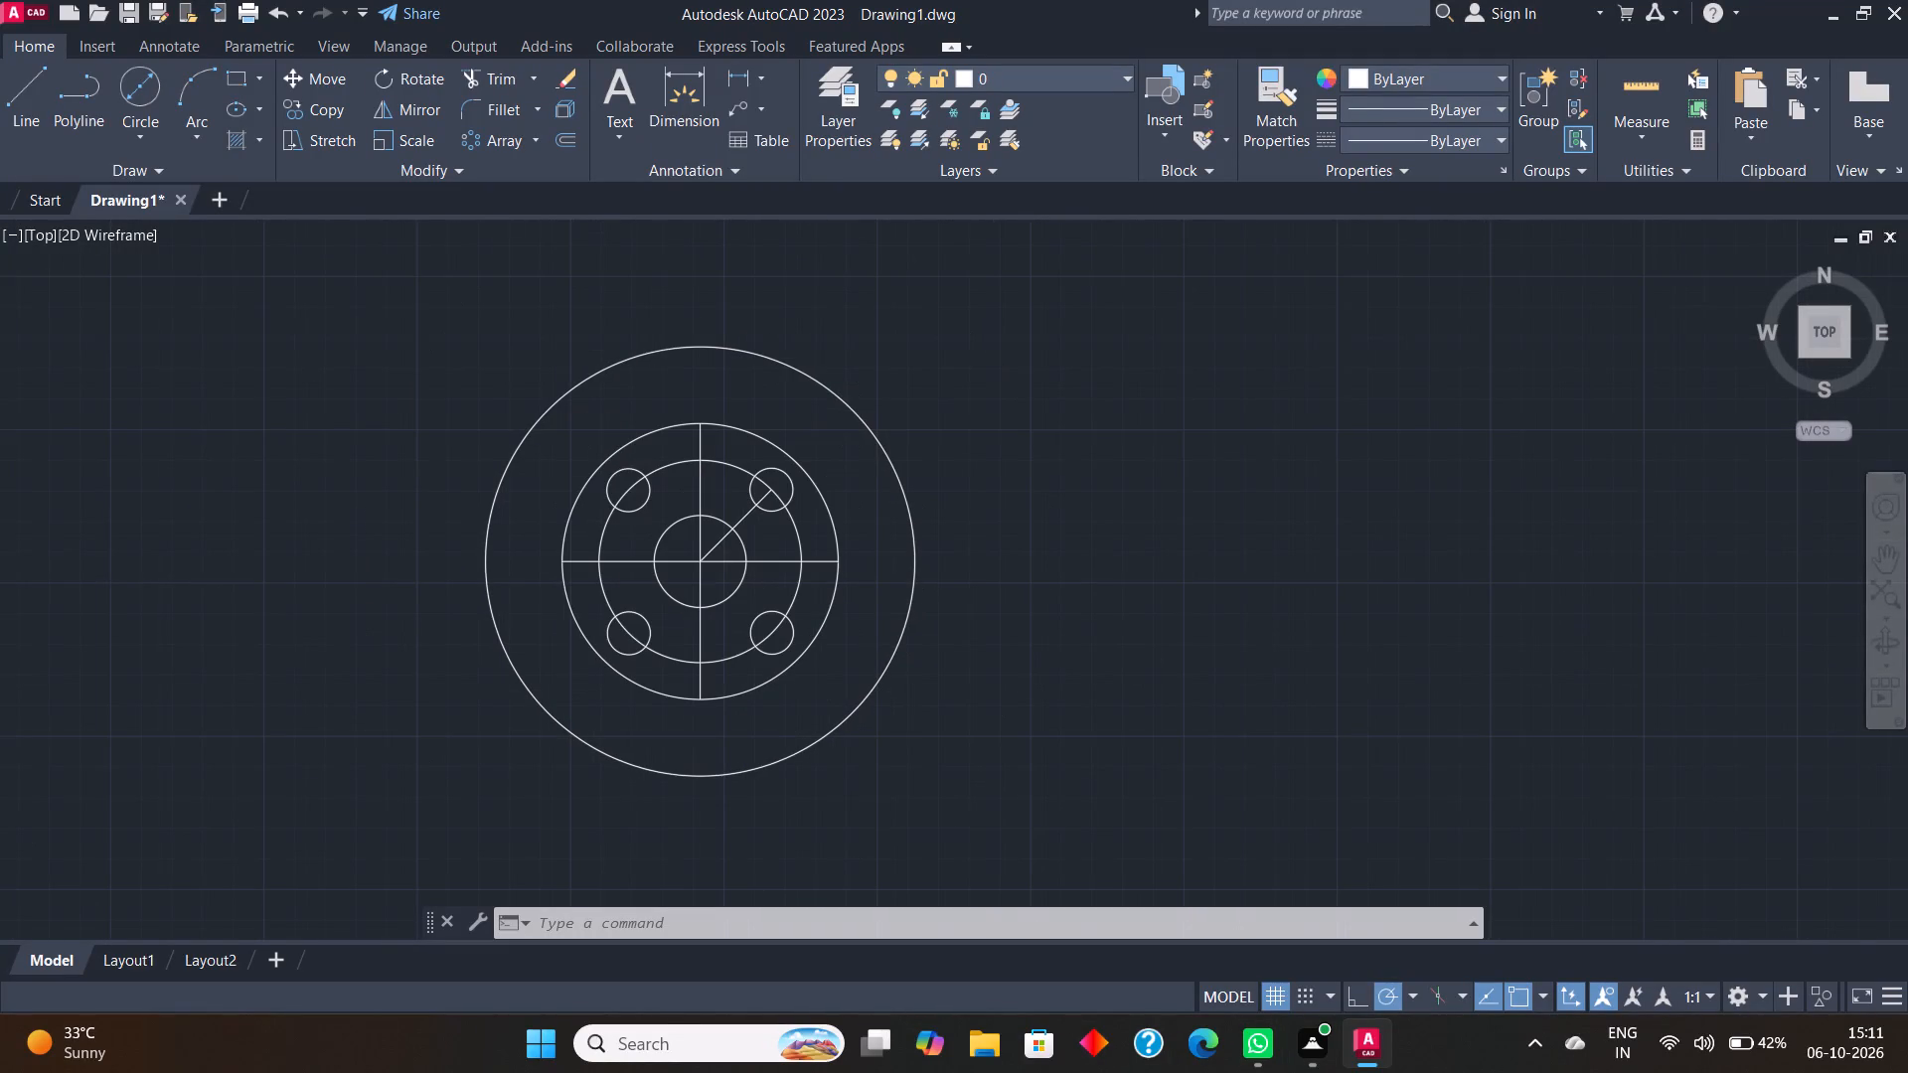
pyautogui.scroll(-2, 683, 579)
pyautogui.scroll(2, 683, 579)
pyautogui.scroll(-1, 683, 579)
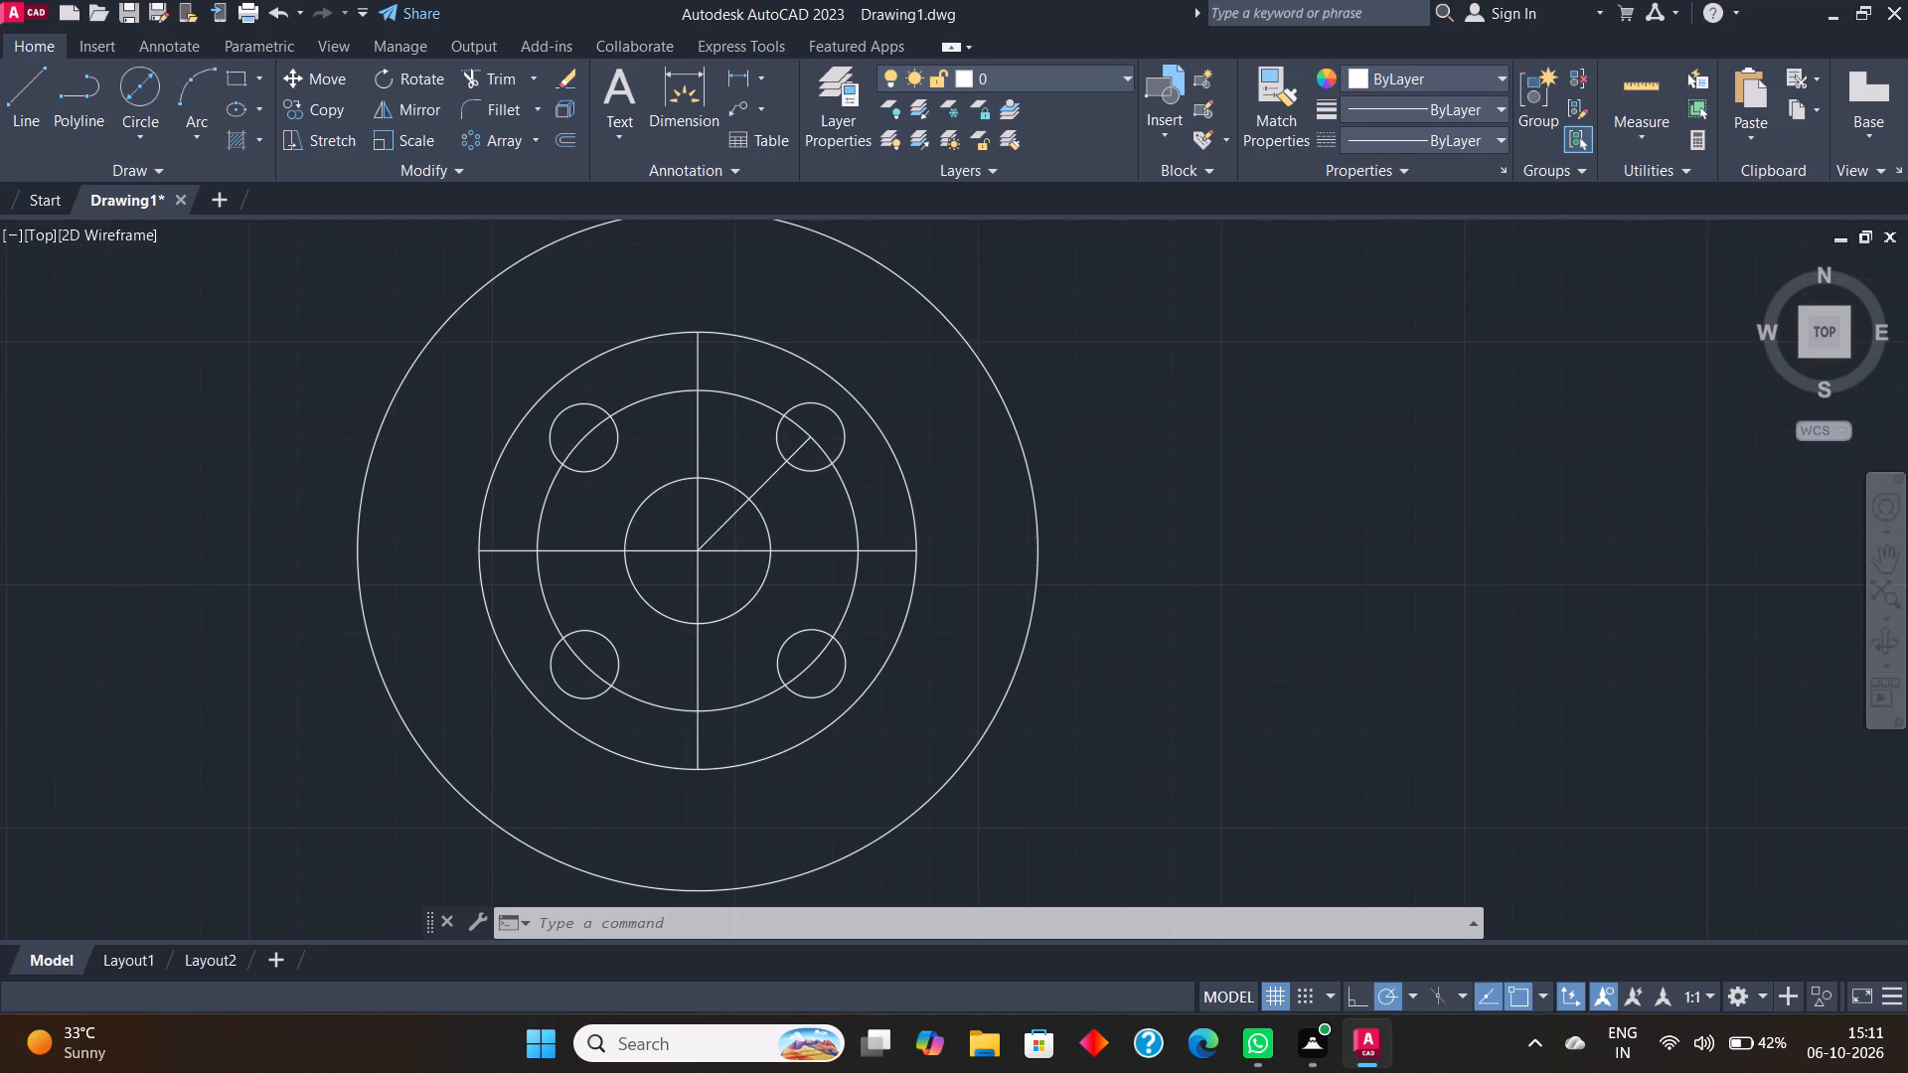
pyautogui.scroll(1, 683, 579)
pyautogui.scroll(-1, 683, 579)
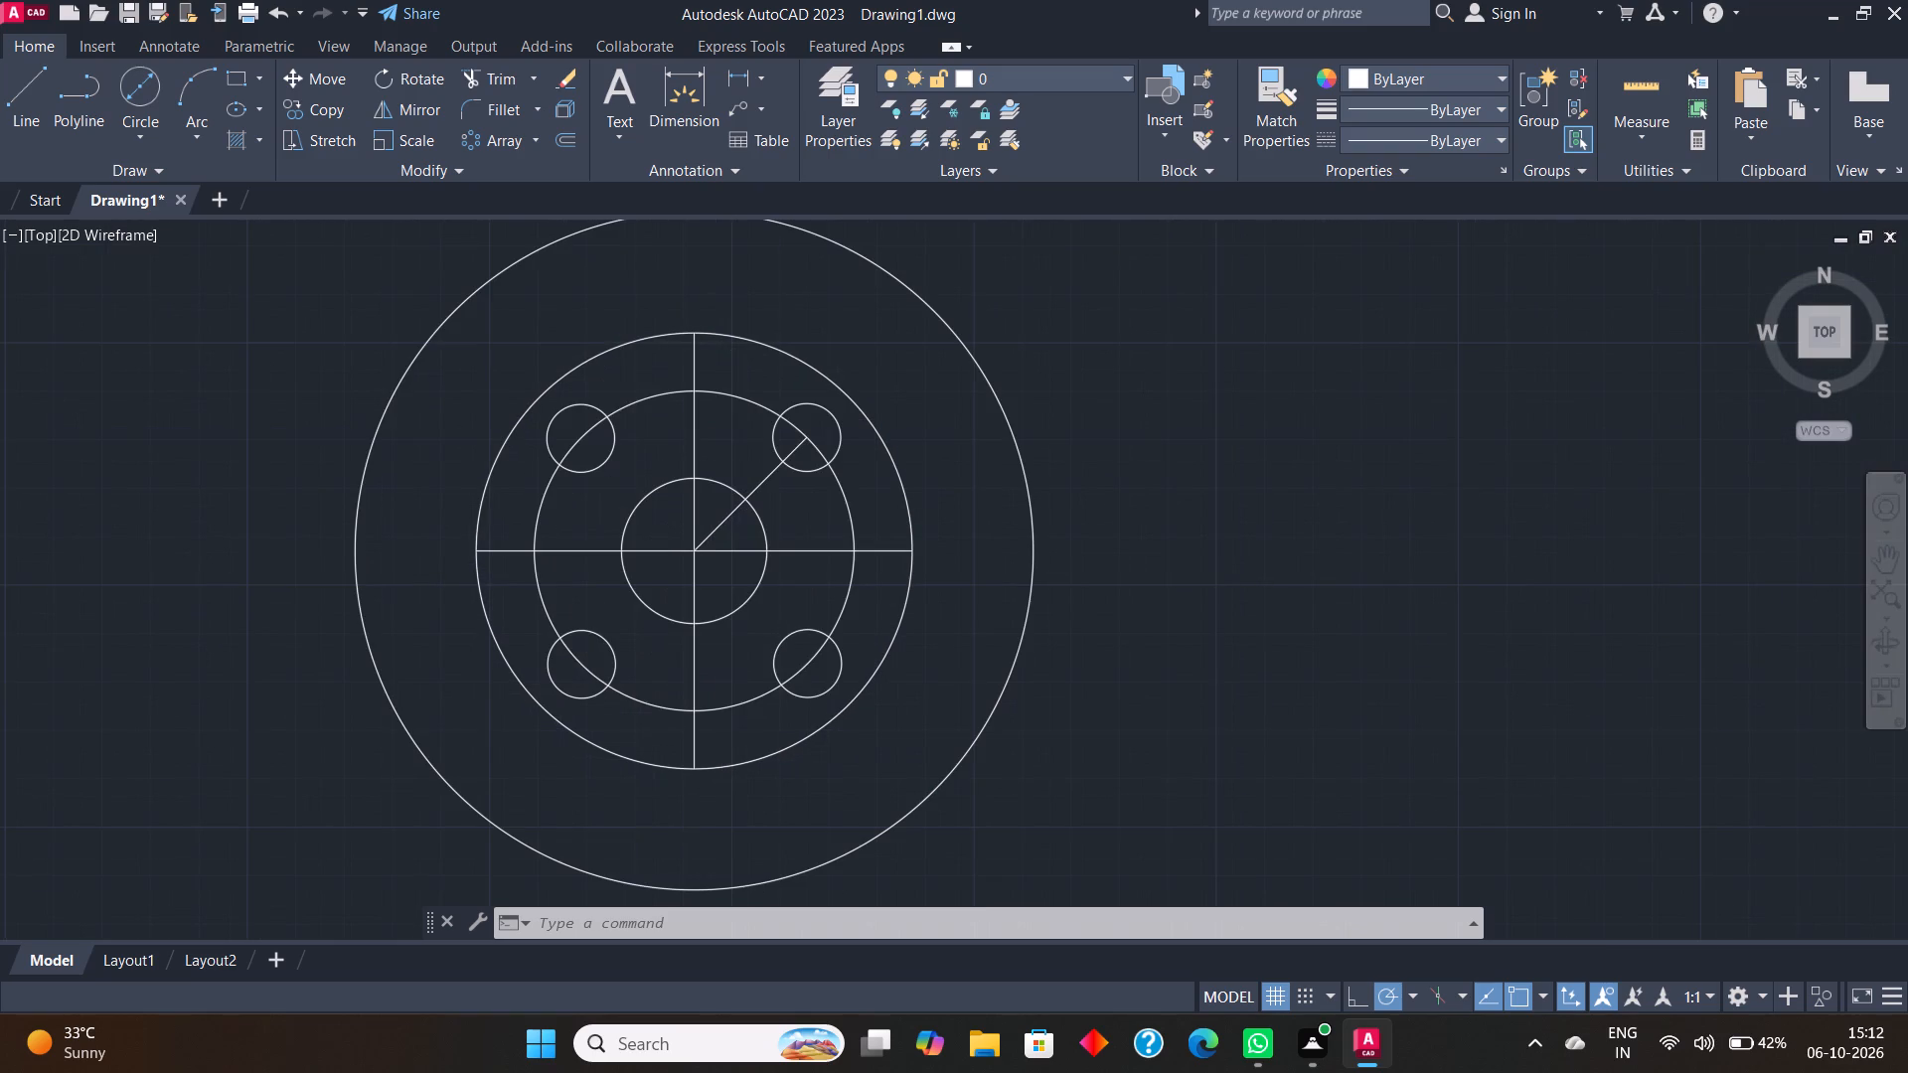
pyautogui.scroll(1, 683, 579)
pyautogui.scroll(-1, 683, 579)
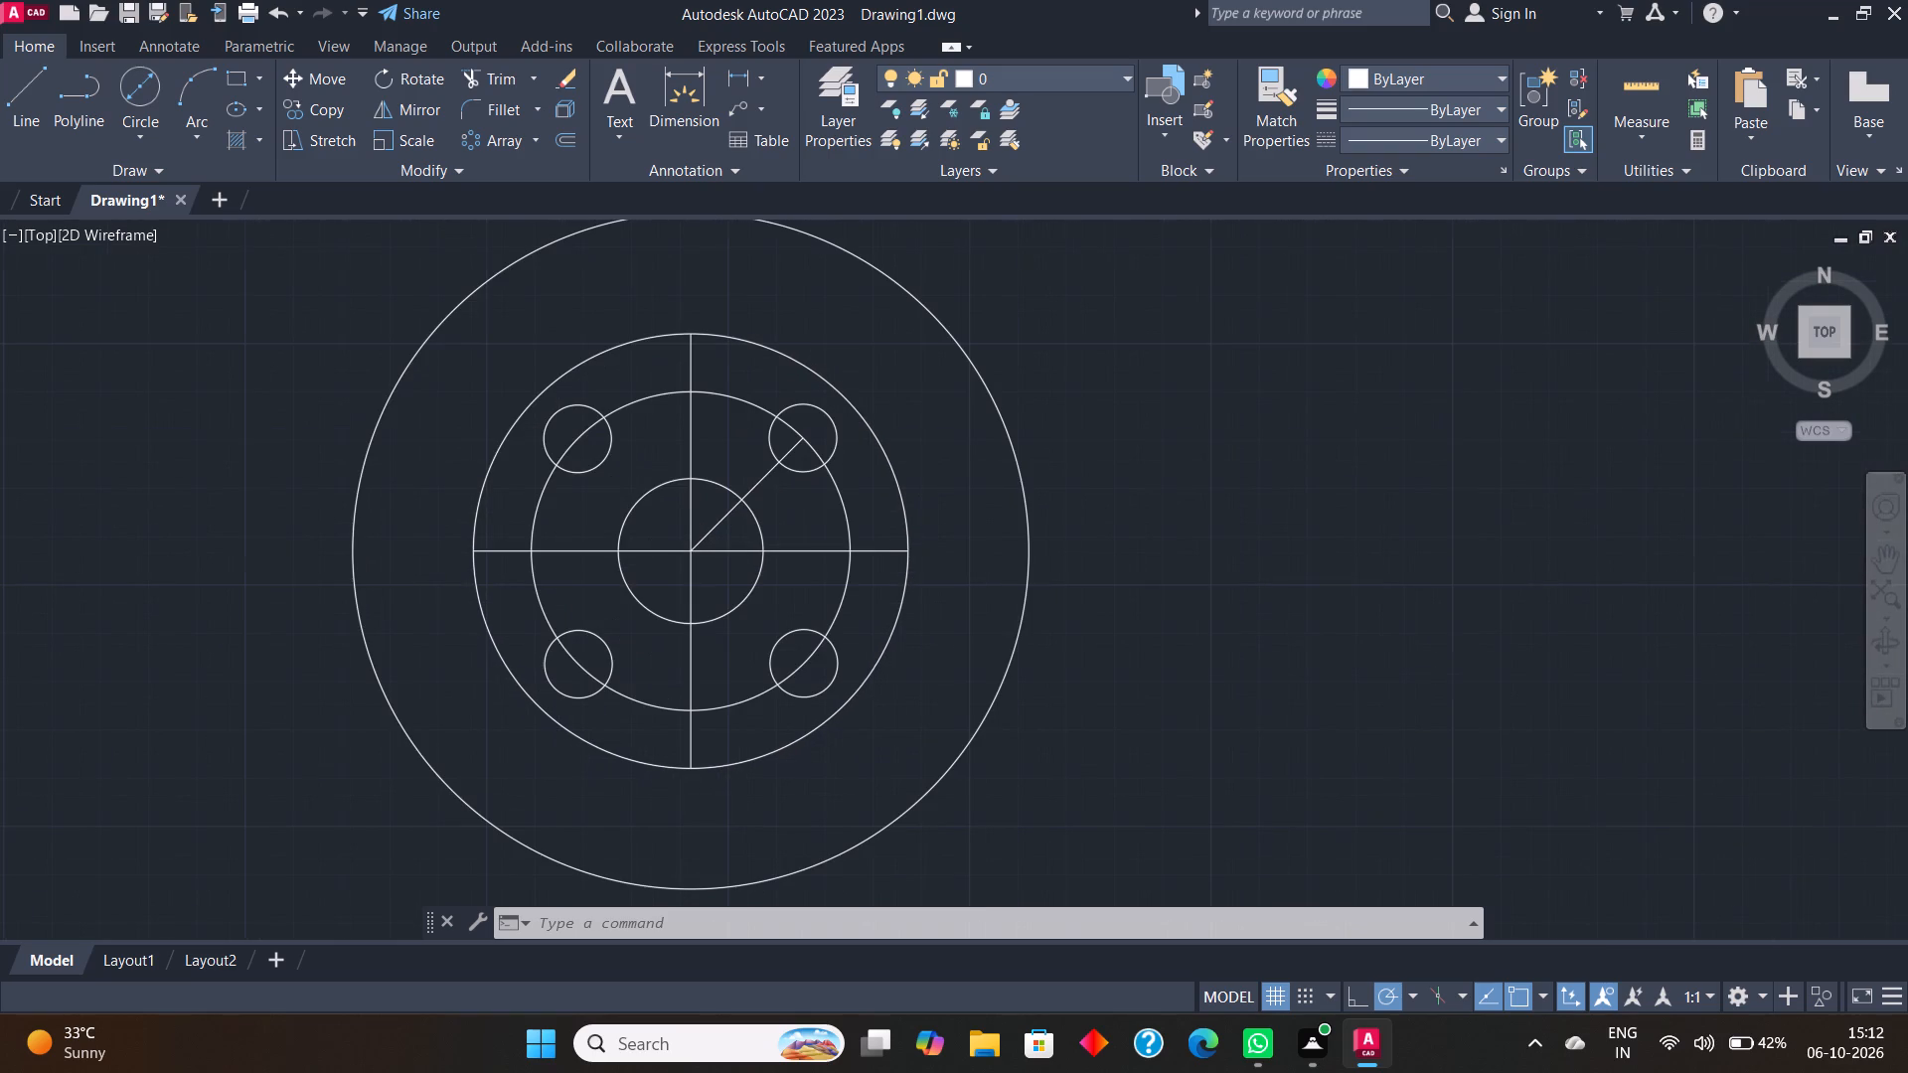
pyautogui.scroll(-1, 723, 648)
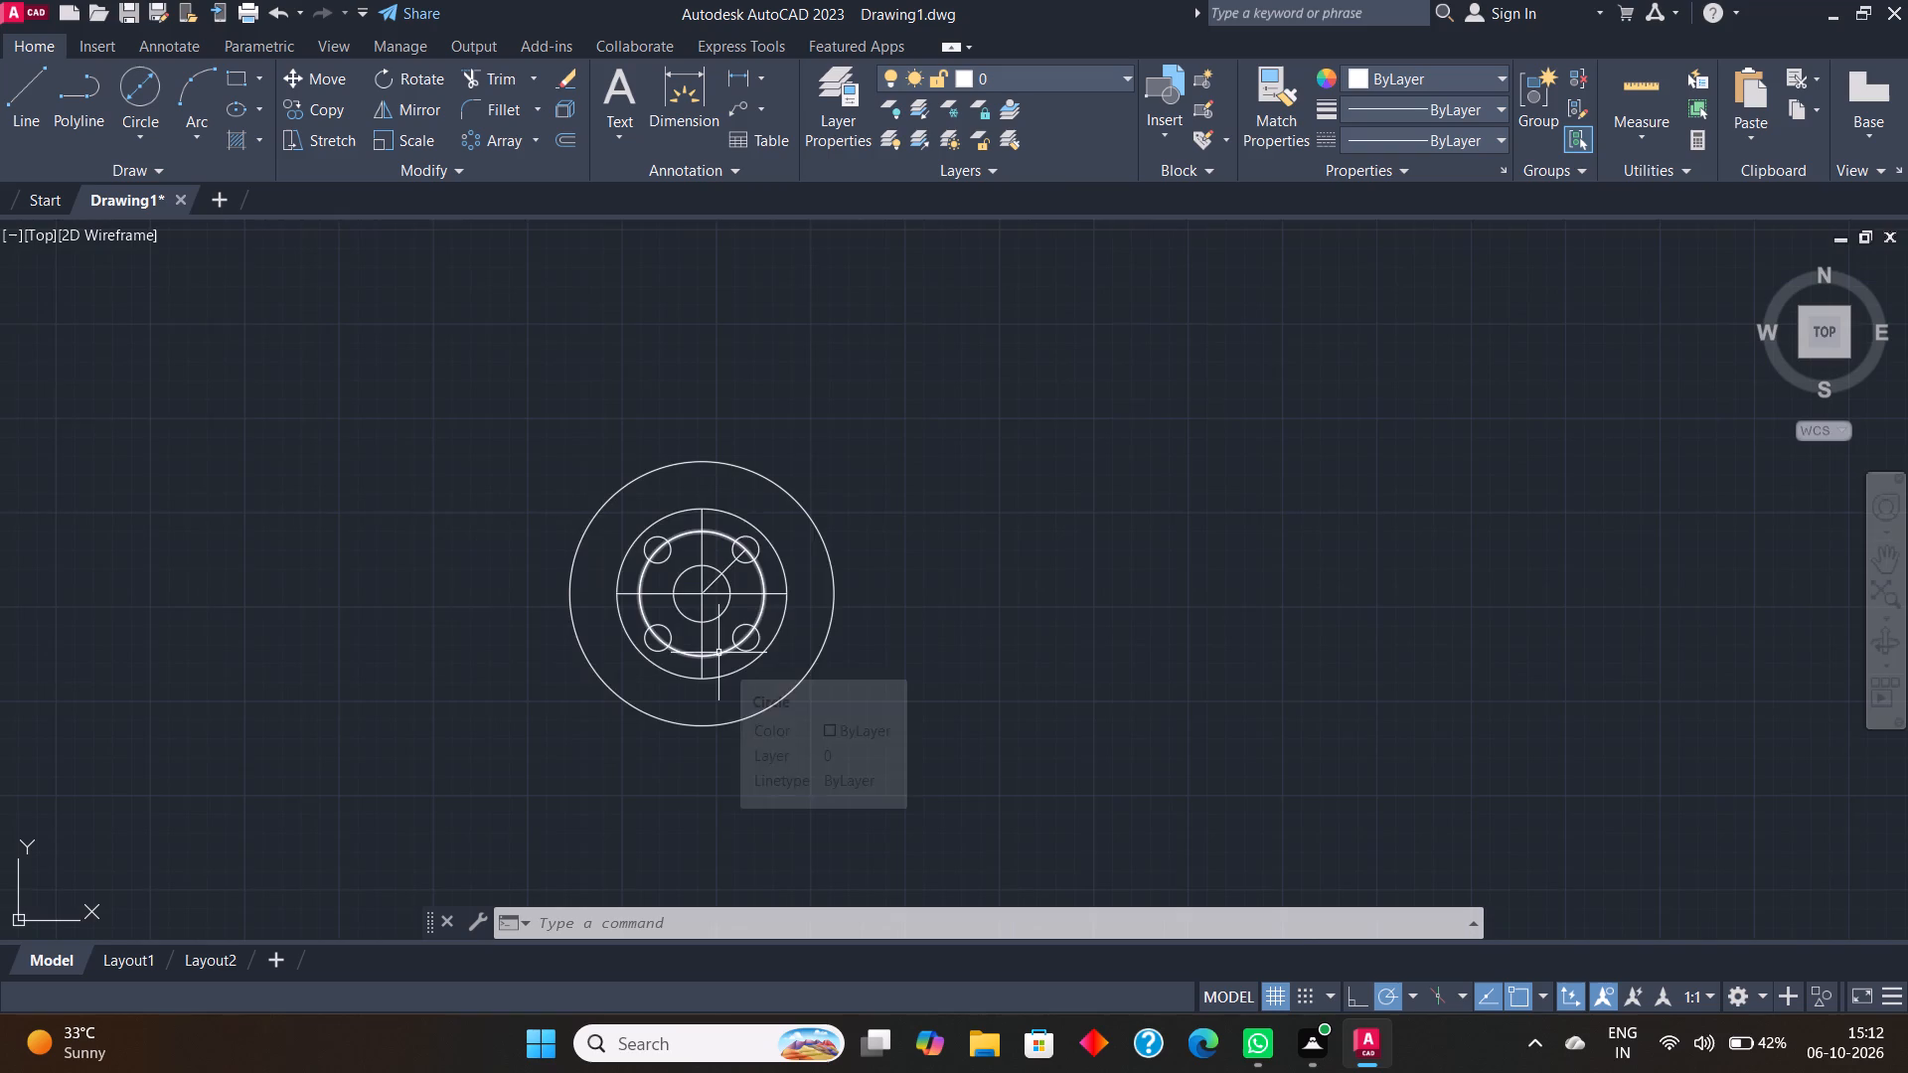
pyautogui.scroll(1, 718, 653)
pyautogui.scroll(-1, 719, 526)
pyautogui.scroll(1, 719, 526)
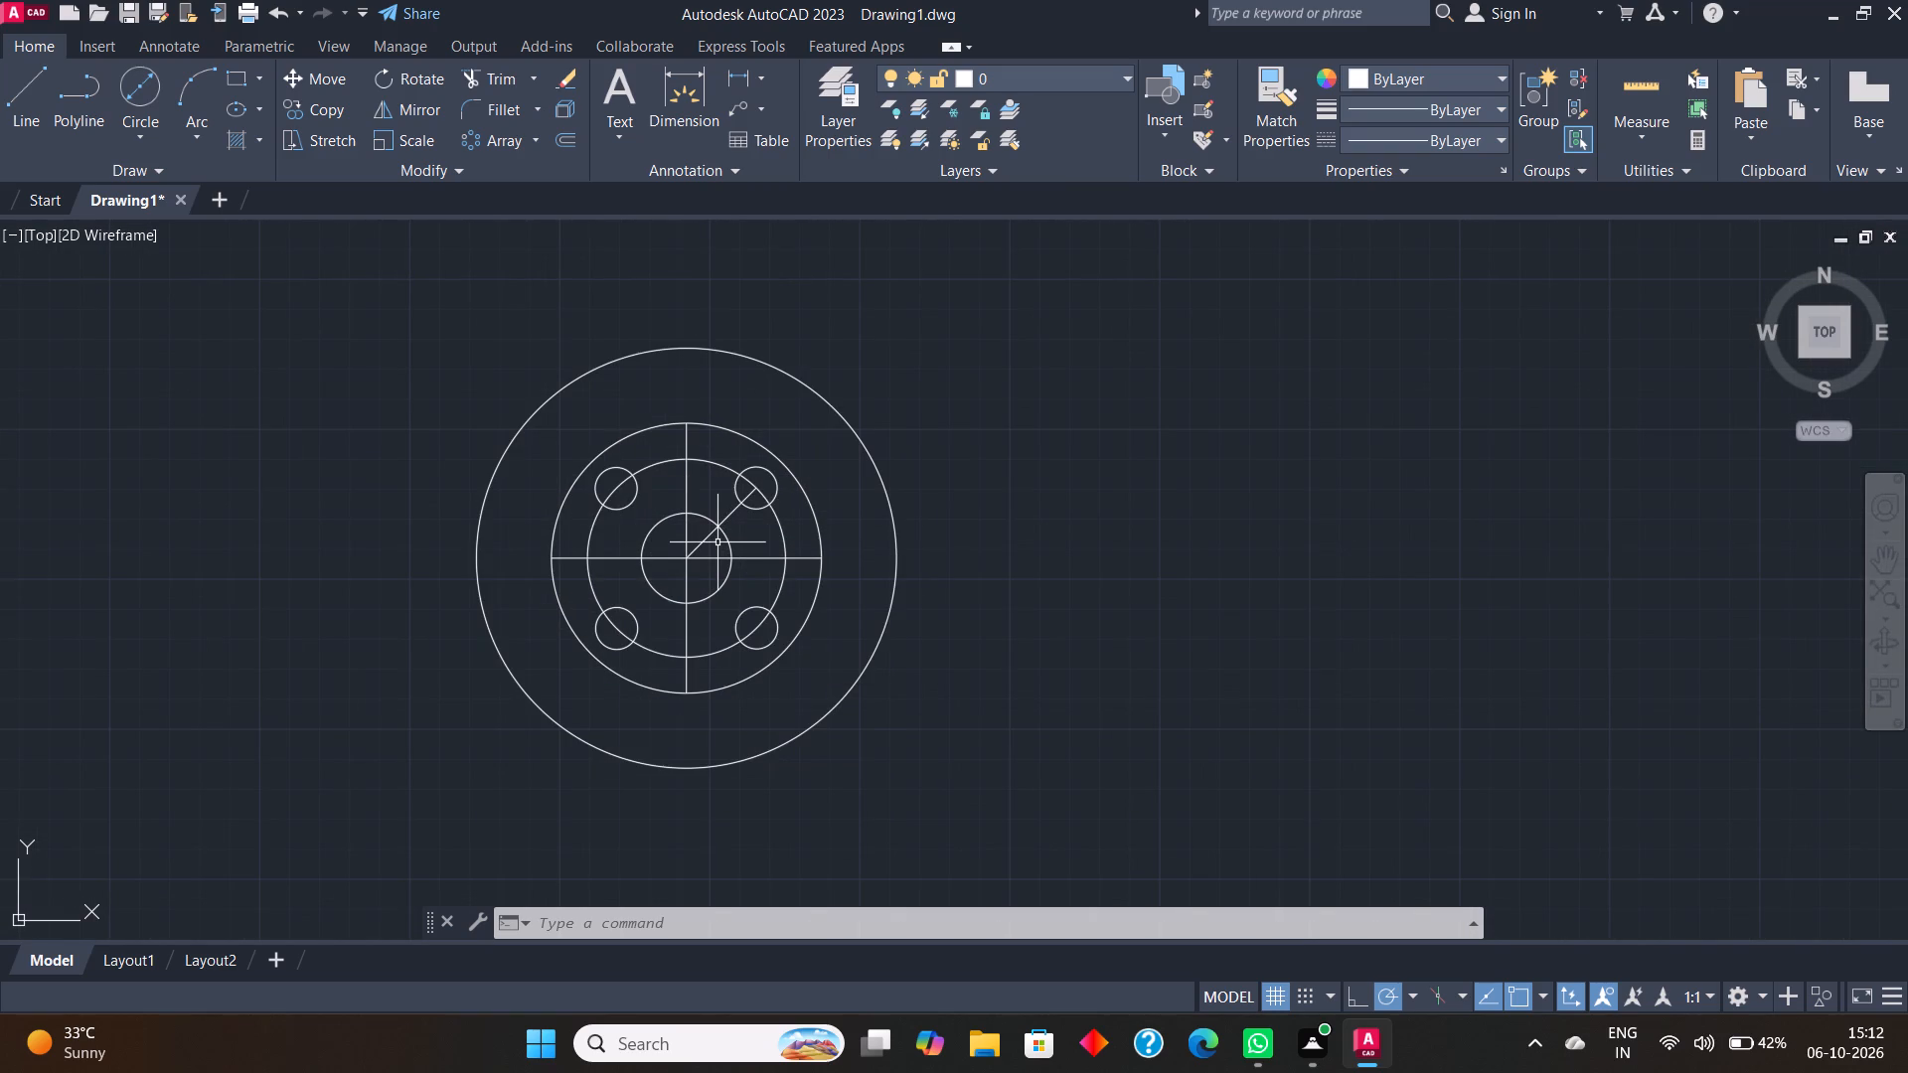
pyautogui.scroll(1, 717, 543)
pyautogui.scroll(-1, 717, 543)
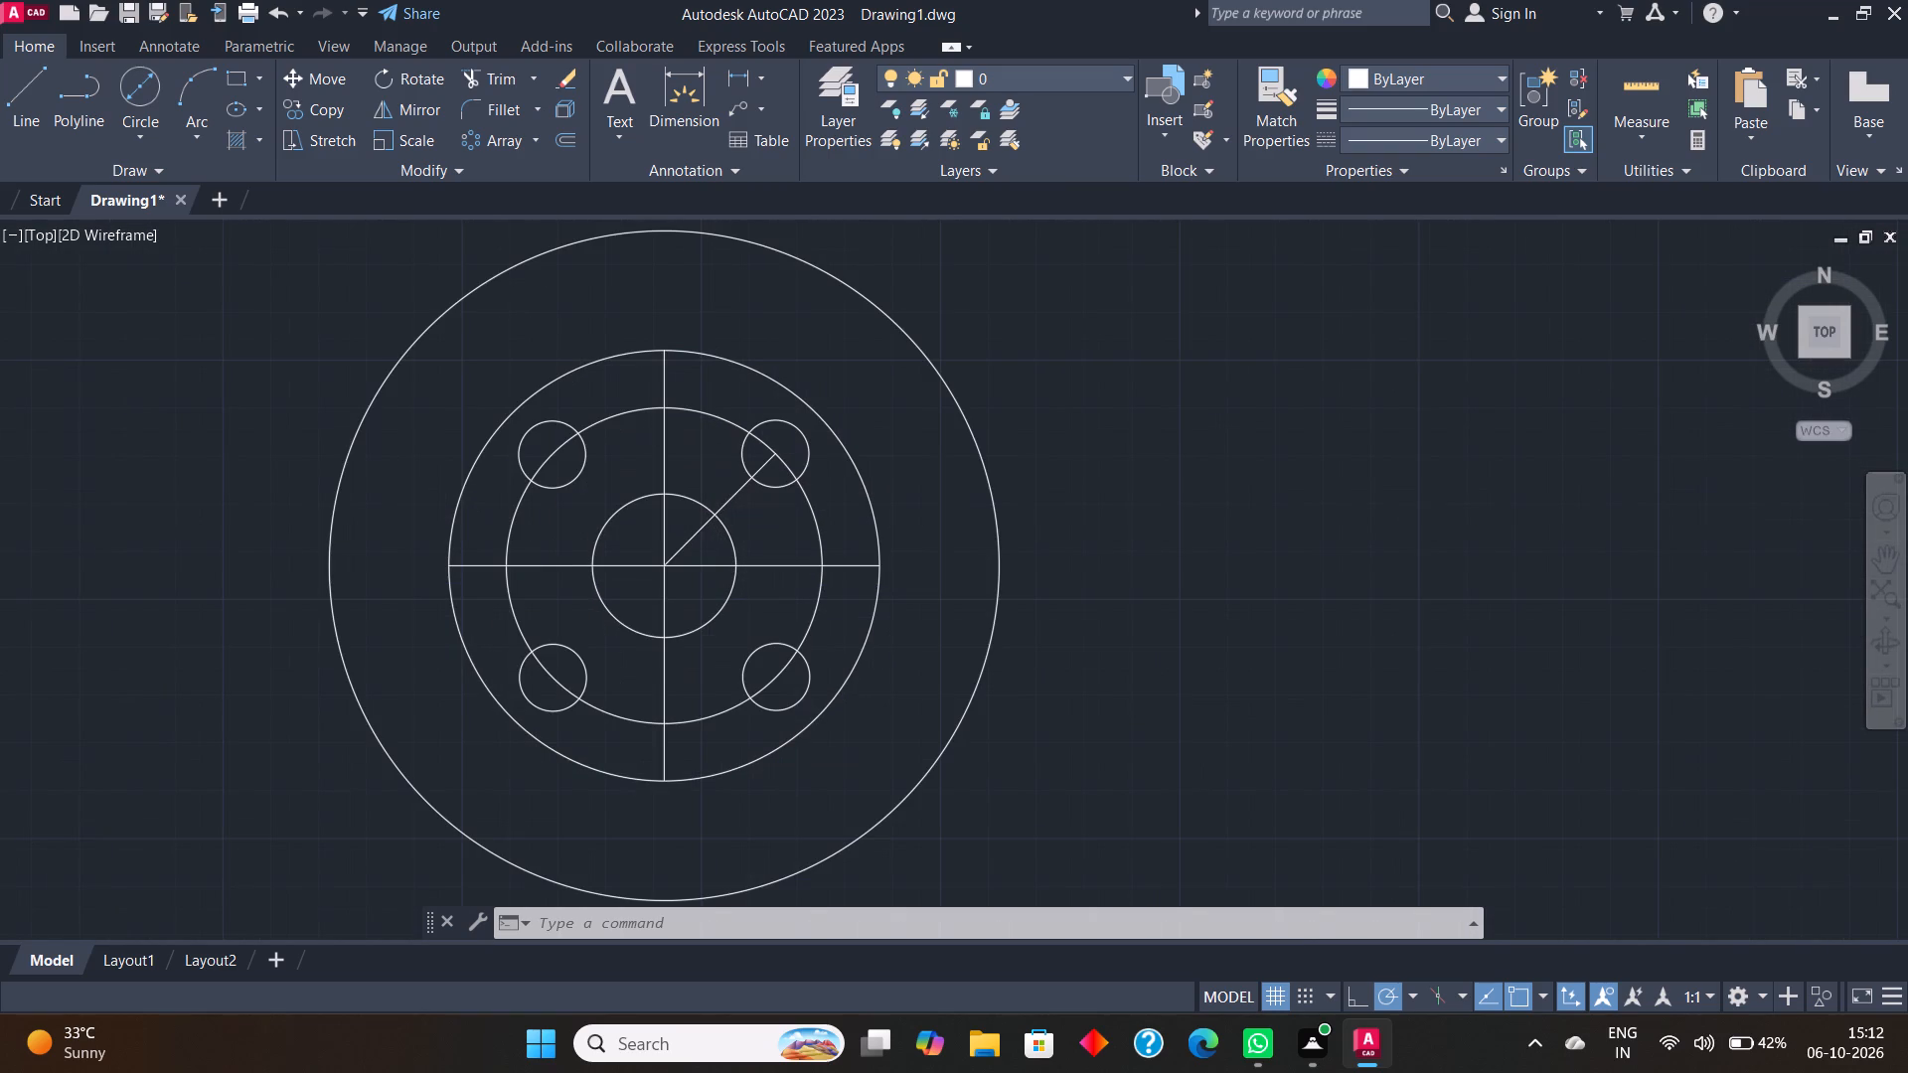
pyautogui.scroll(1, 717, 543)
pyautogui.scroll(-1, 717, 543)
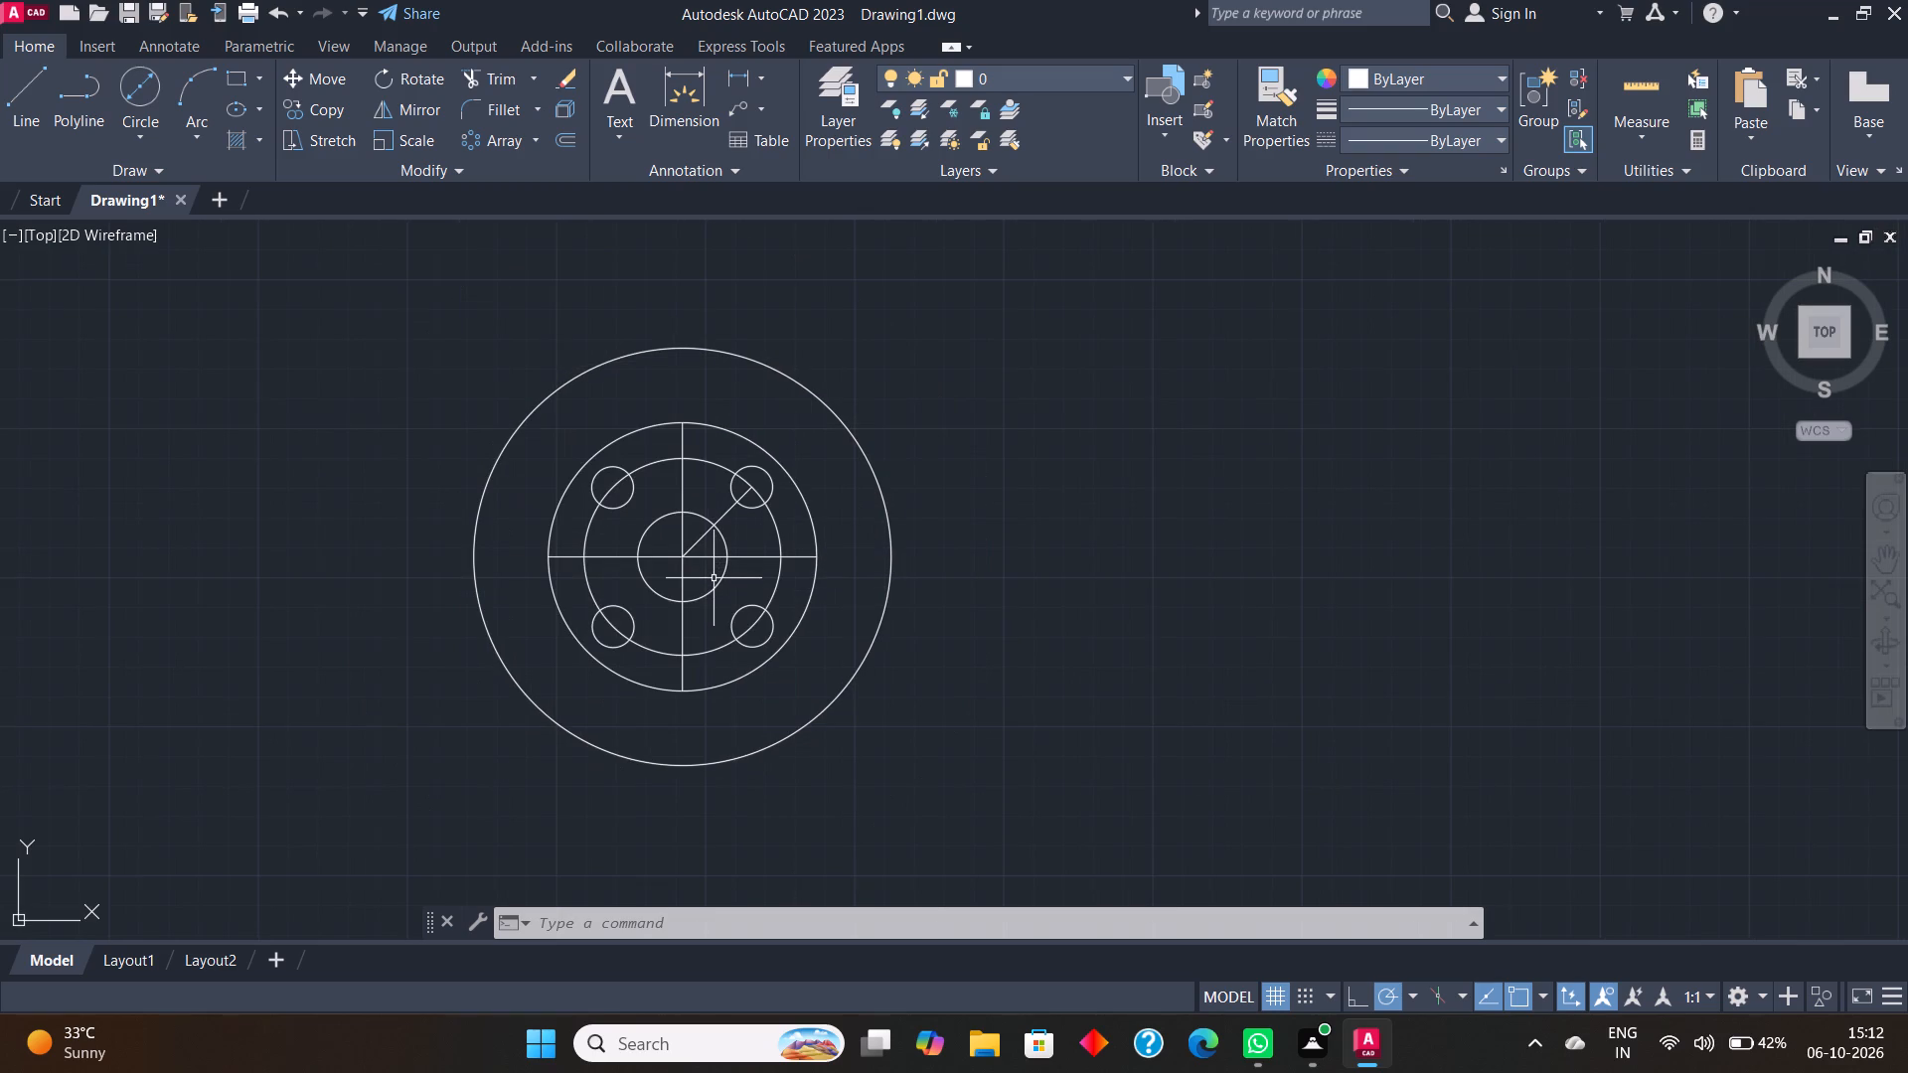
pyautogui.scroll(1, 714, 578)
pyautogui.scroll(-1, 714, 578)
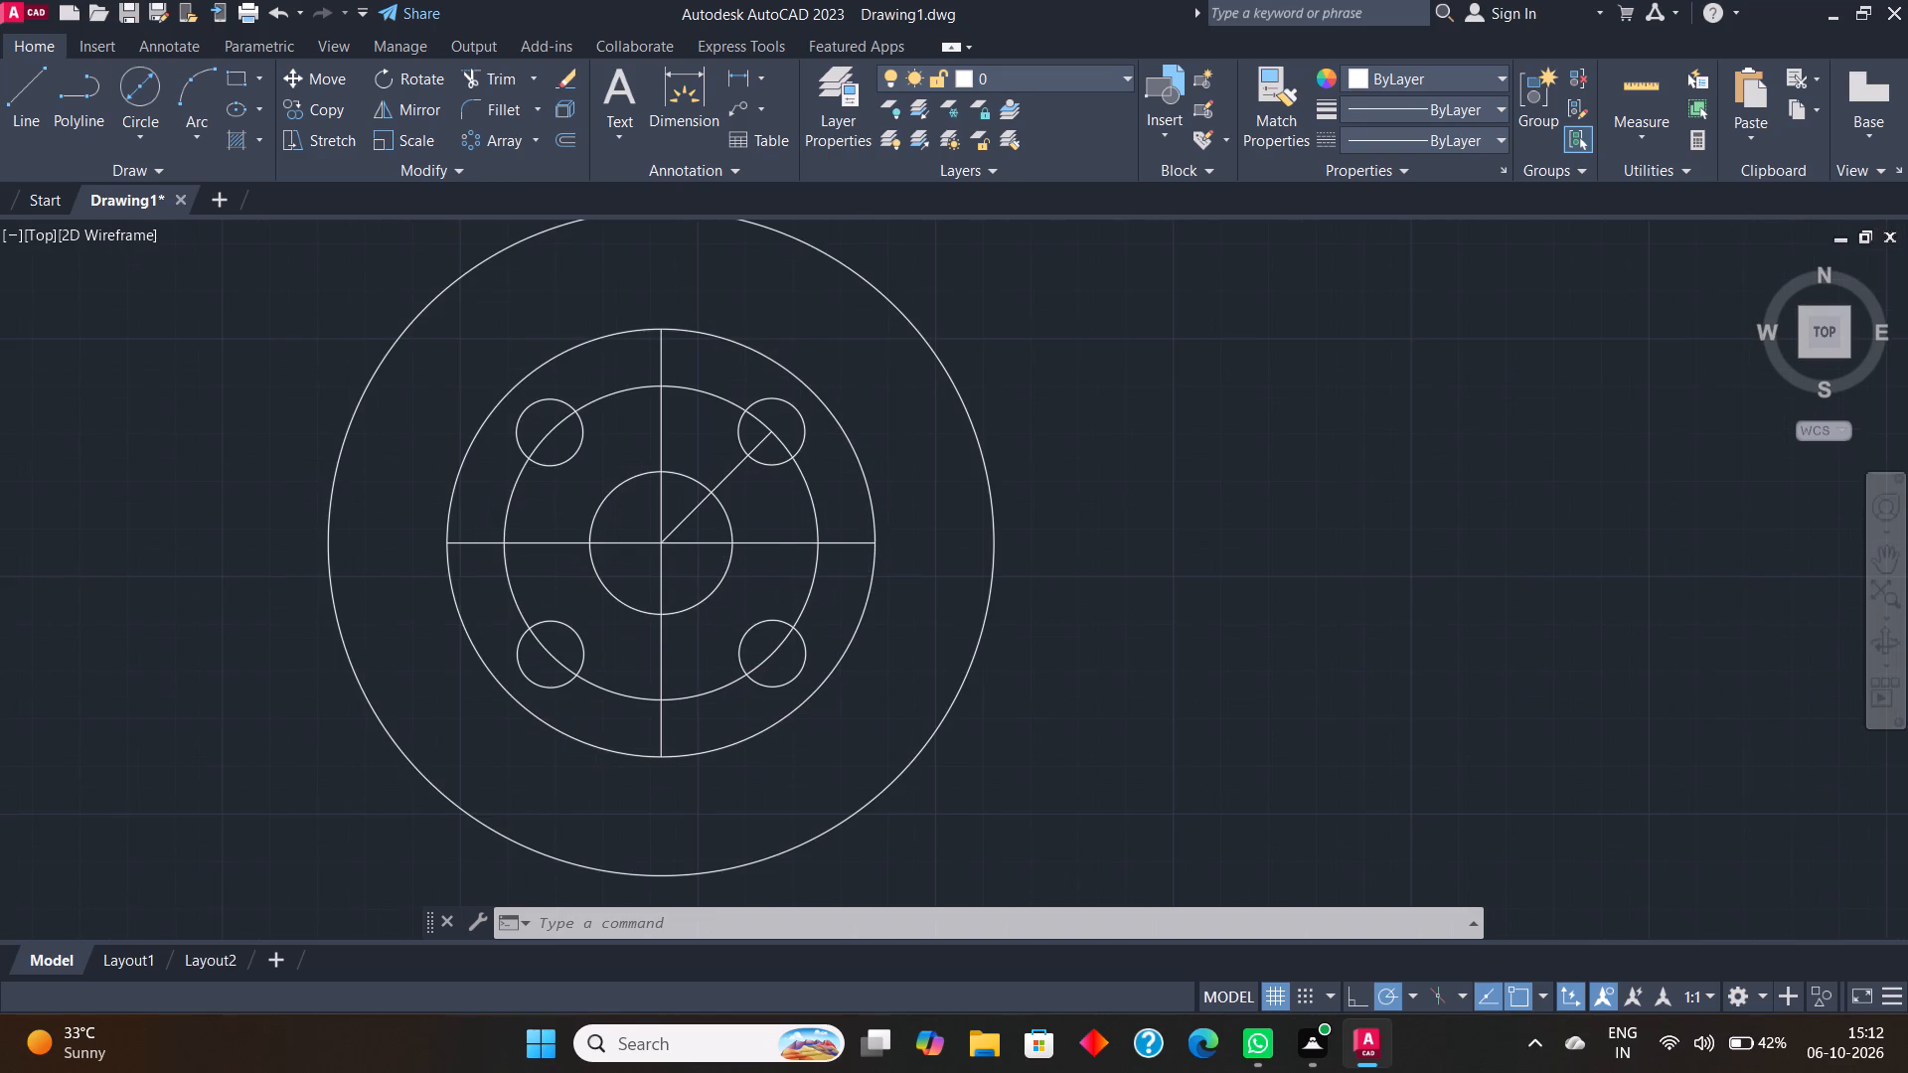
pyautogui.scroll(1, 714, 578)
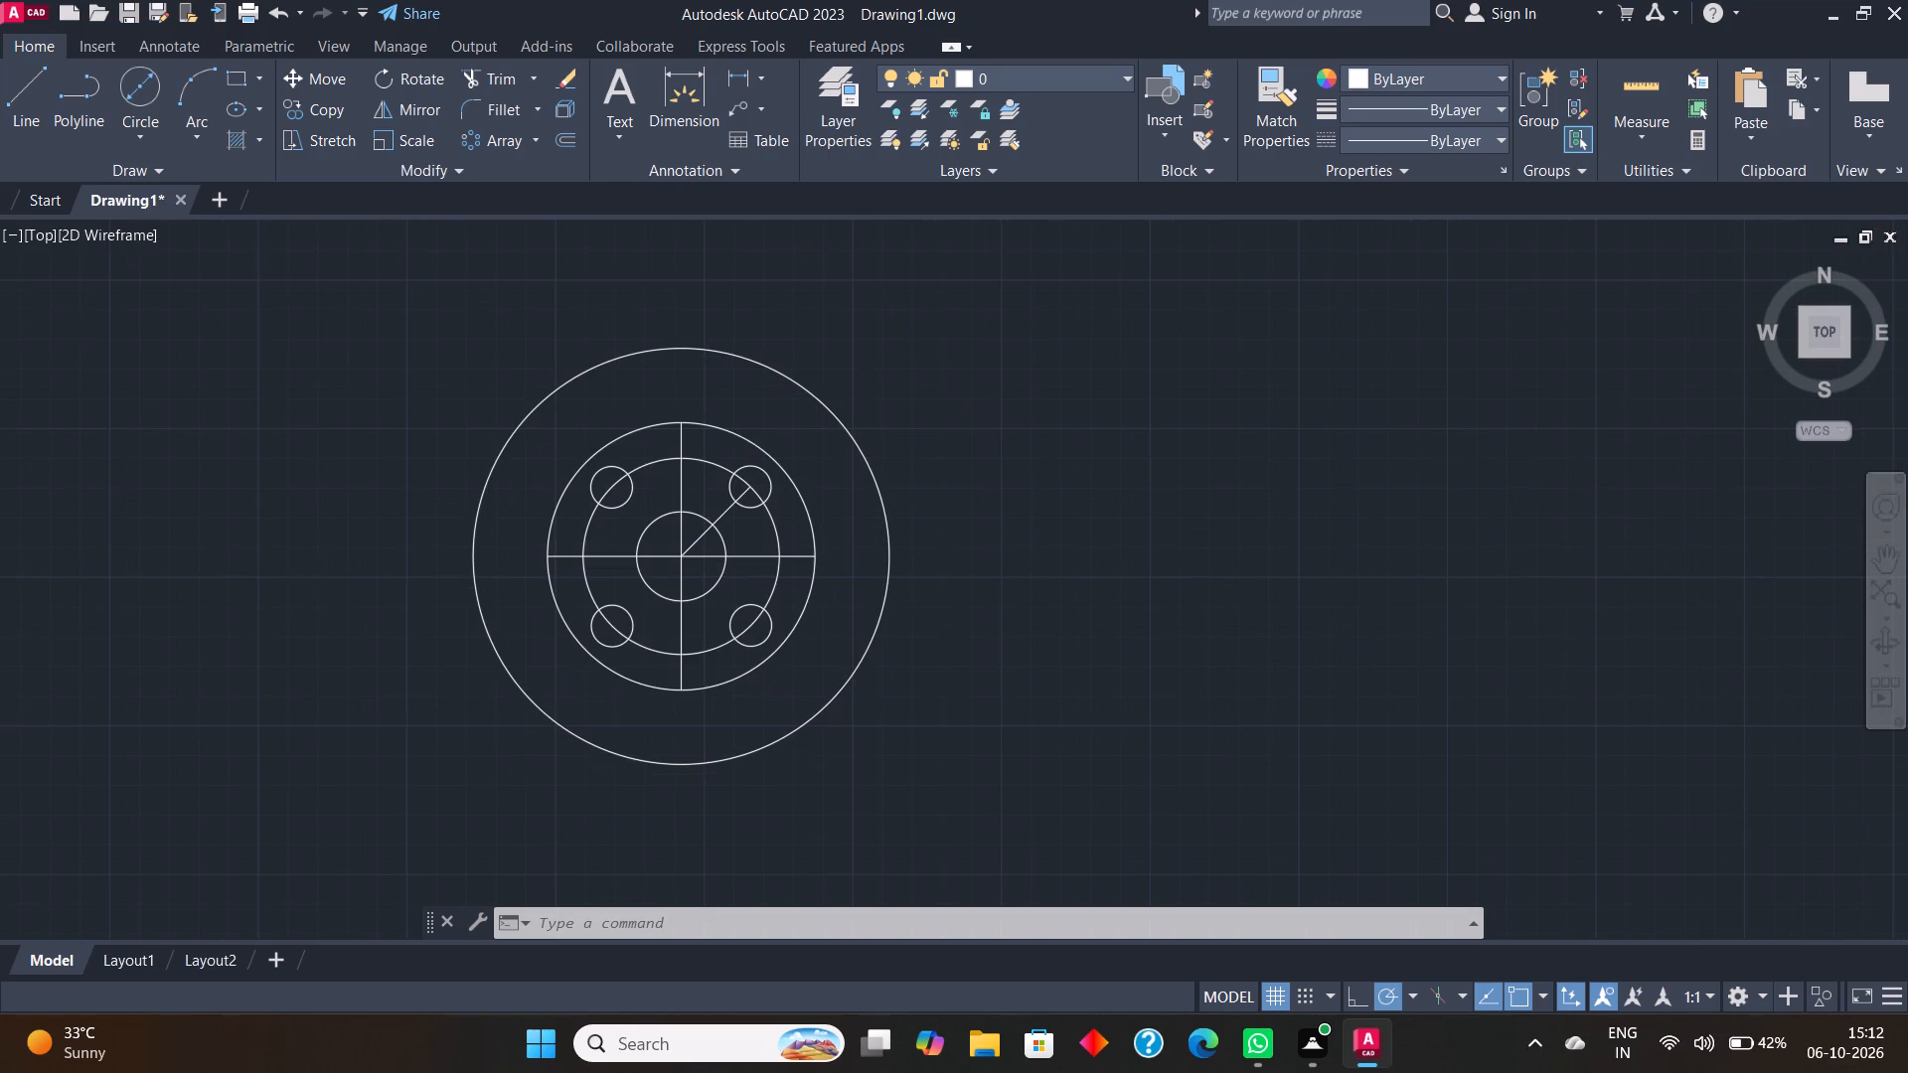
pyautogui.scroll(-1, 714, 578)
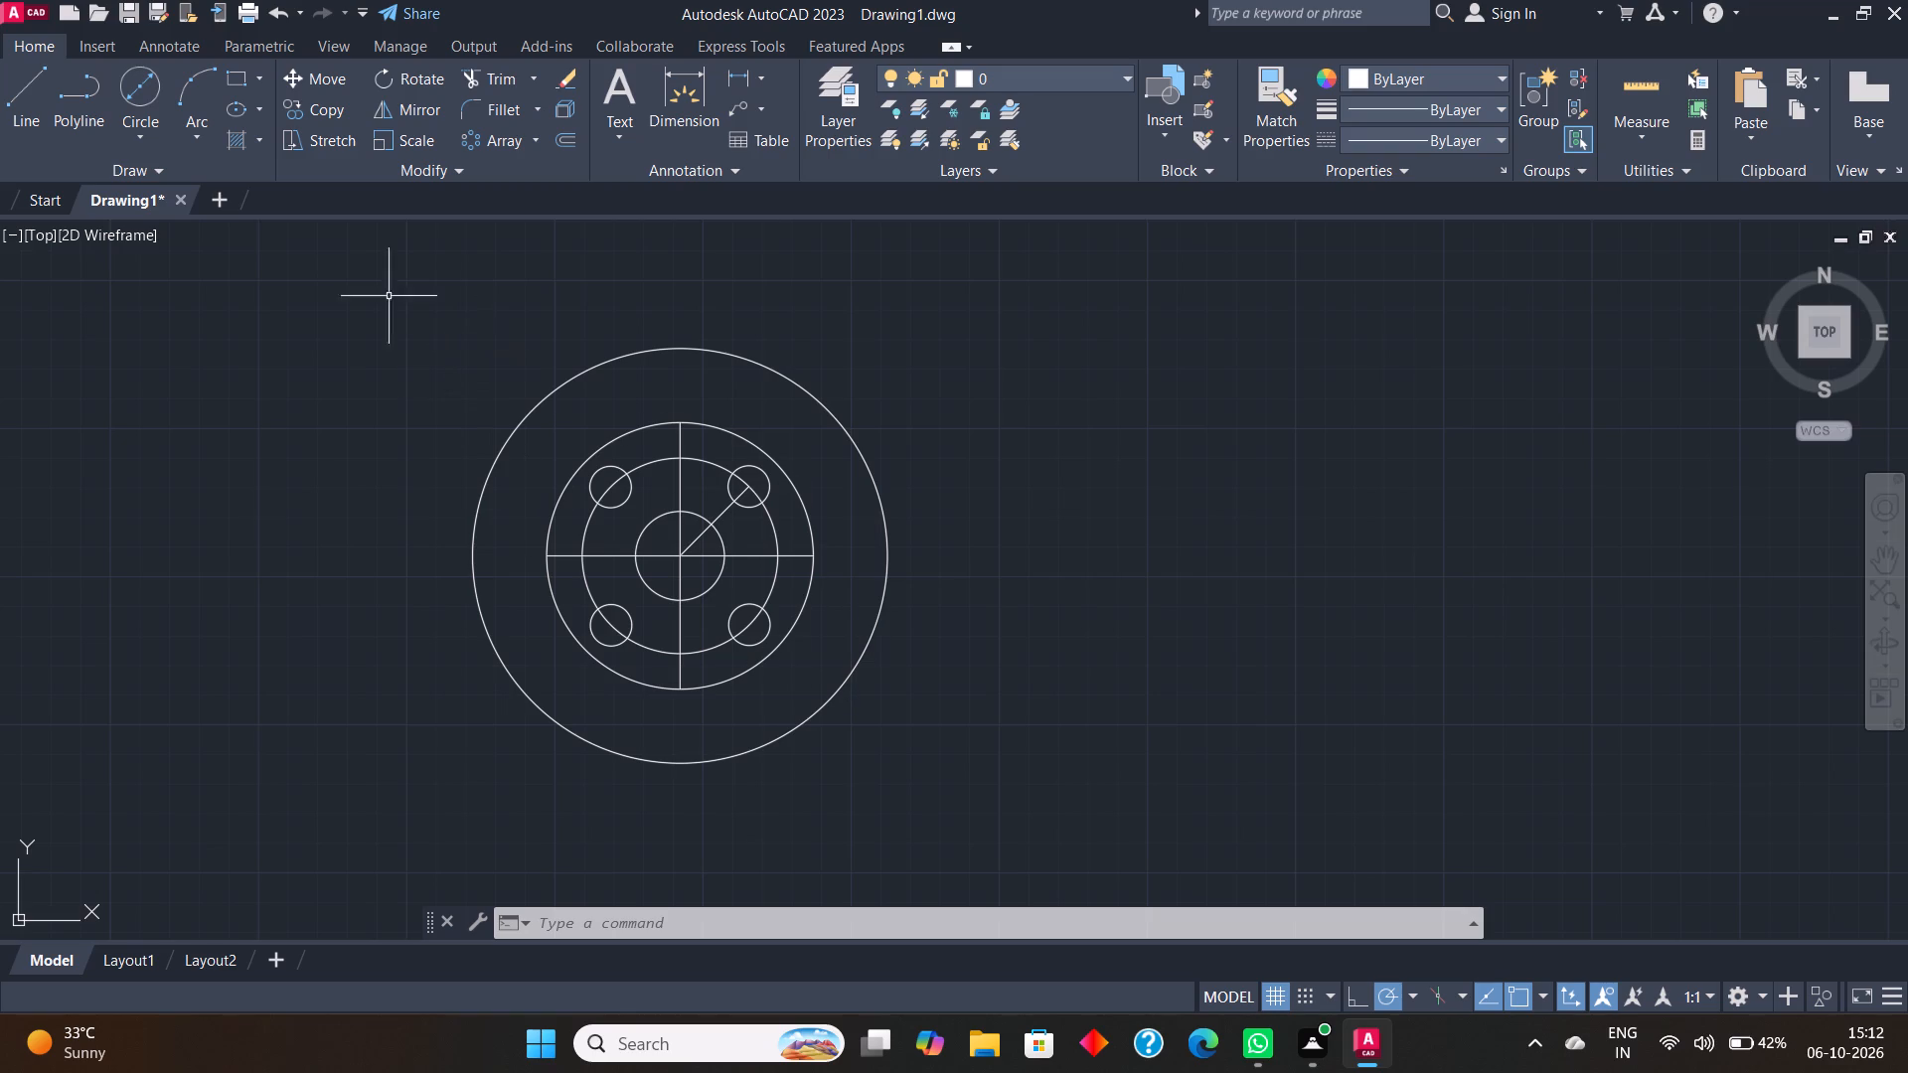
# Draw a 115 diameter circle from the common centre, between the 90 and 140 diameter circles.
pyautogui.click(131, 86)
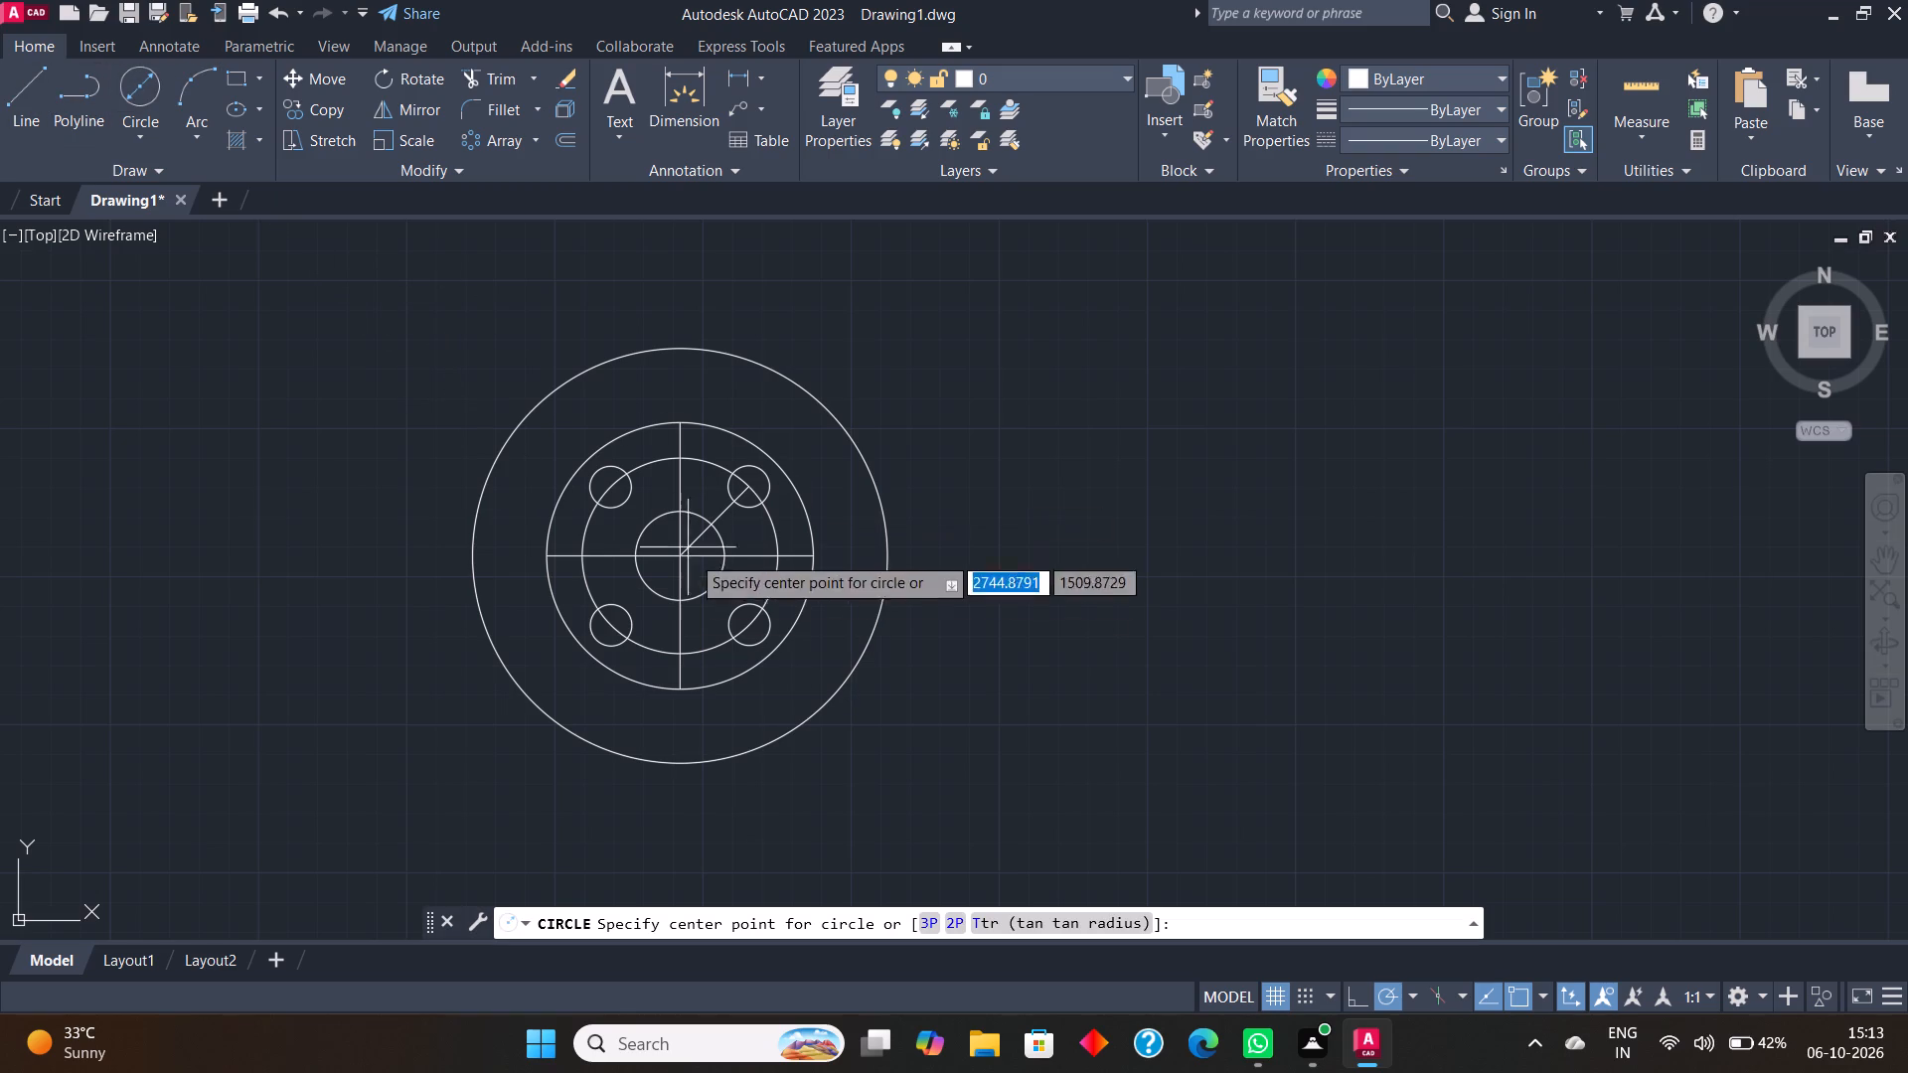
pyautogui.click(142, 132)
pyautogui.click(199, 221)
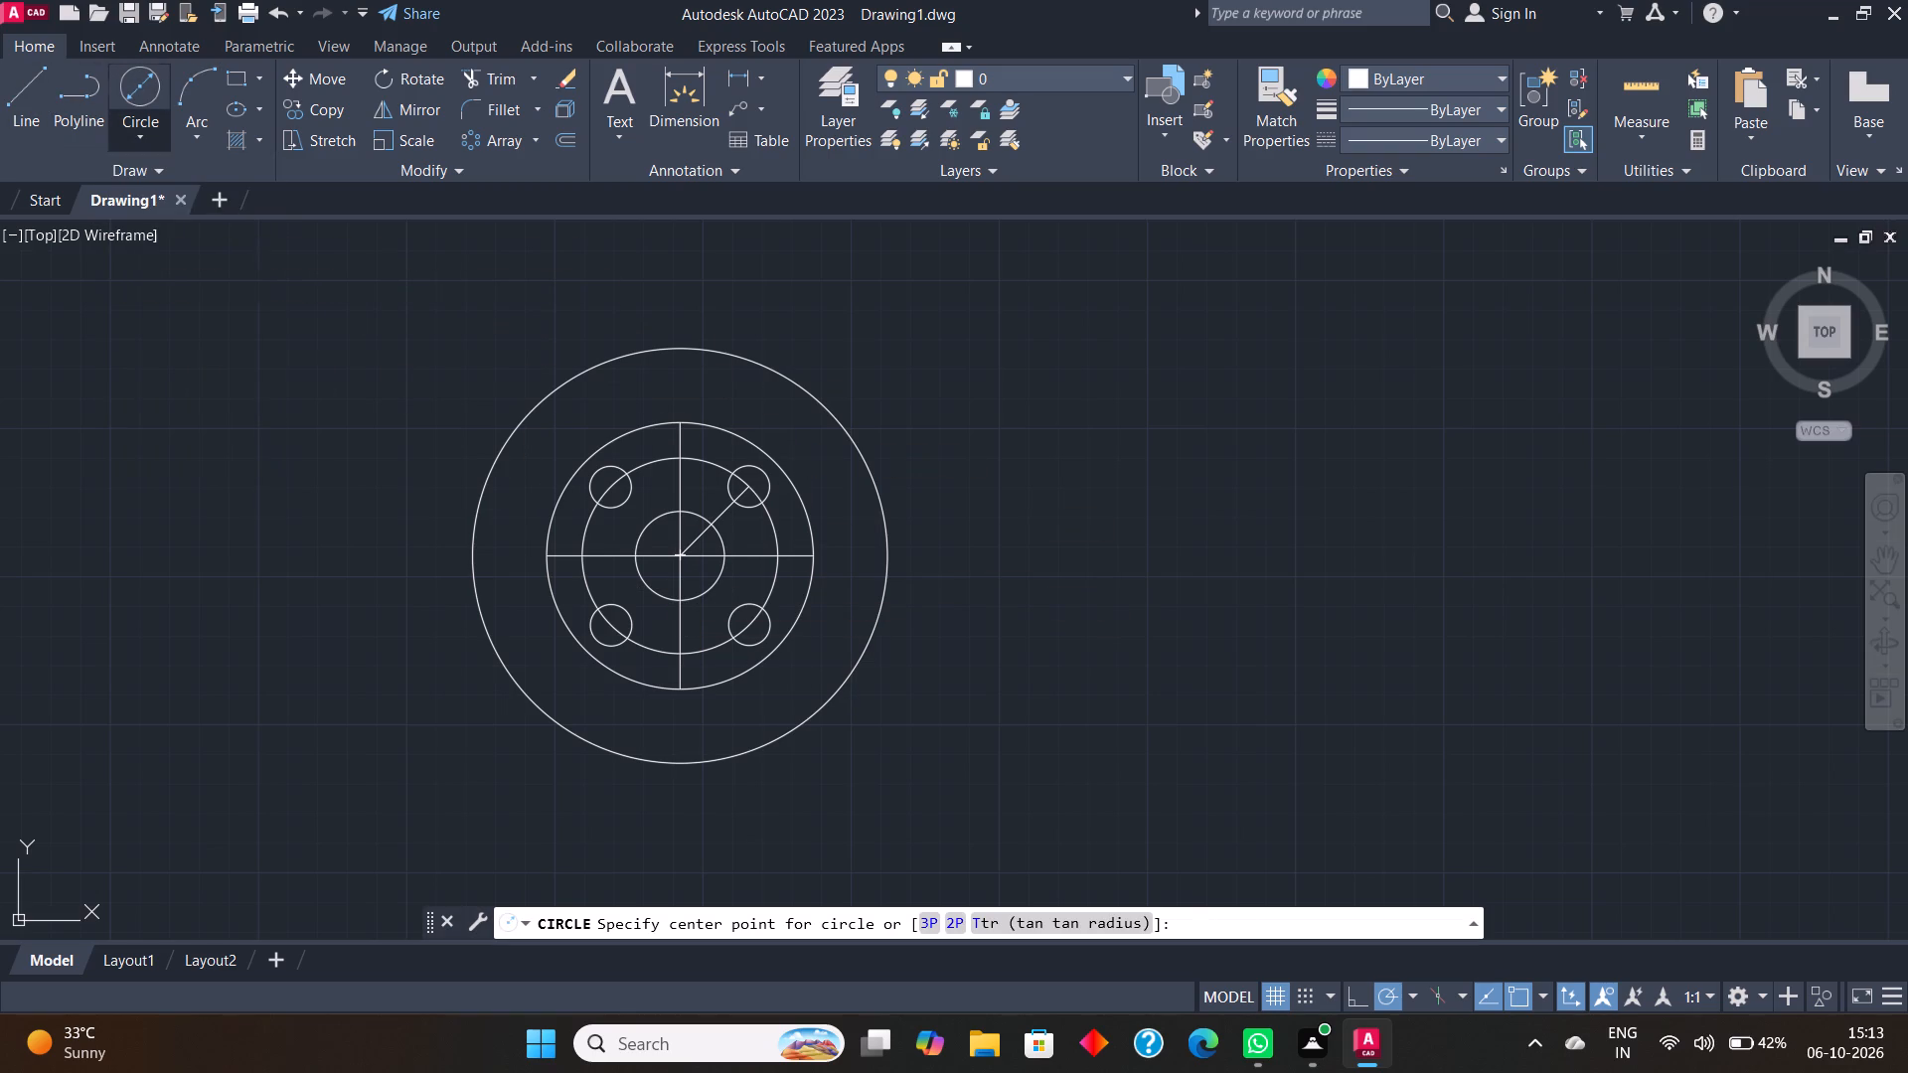
pyautogui.click(685, 553)
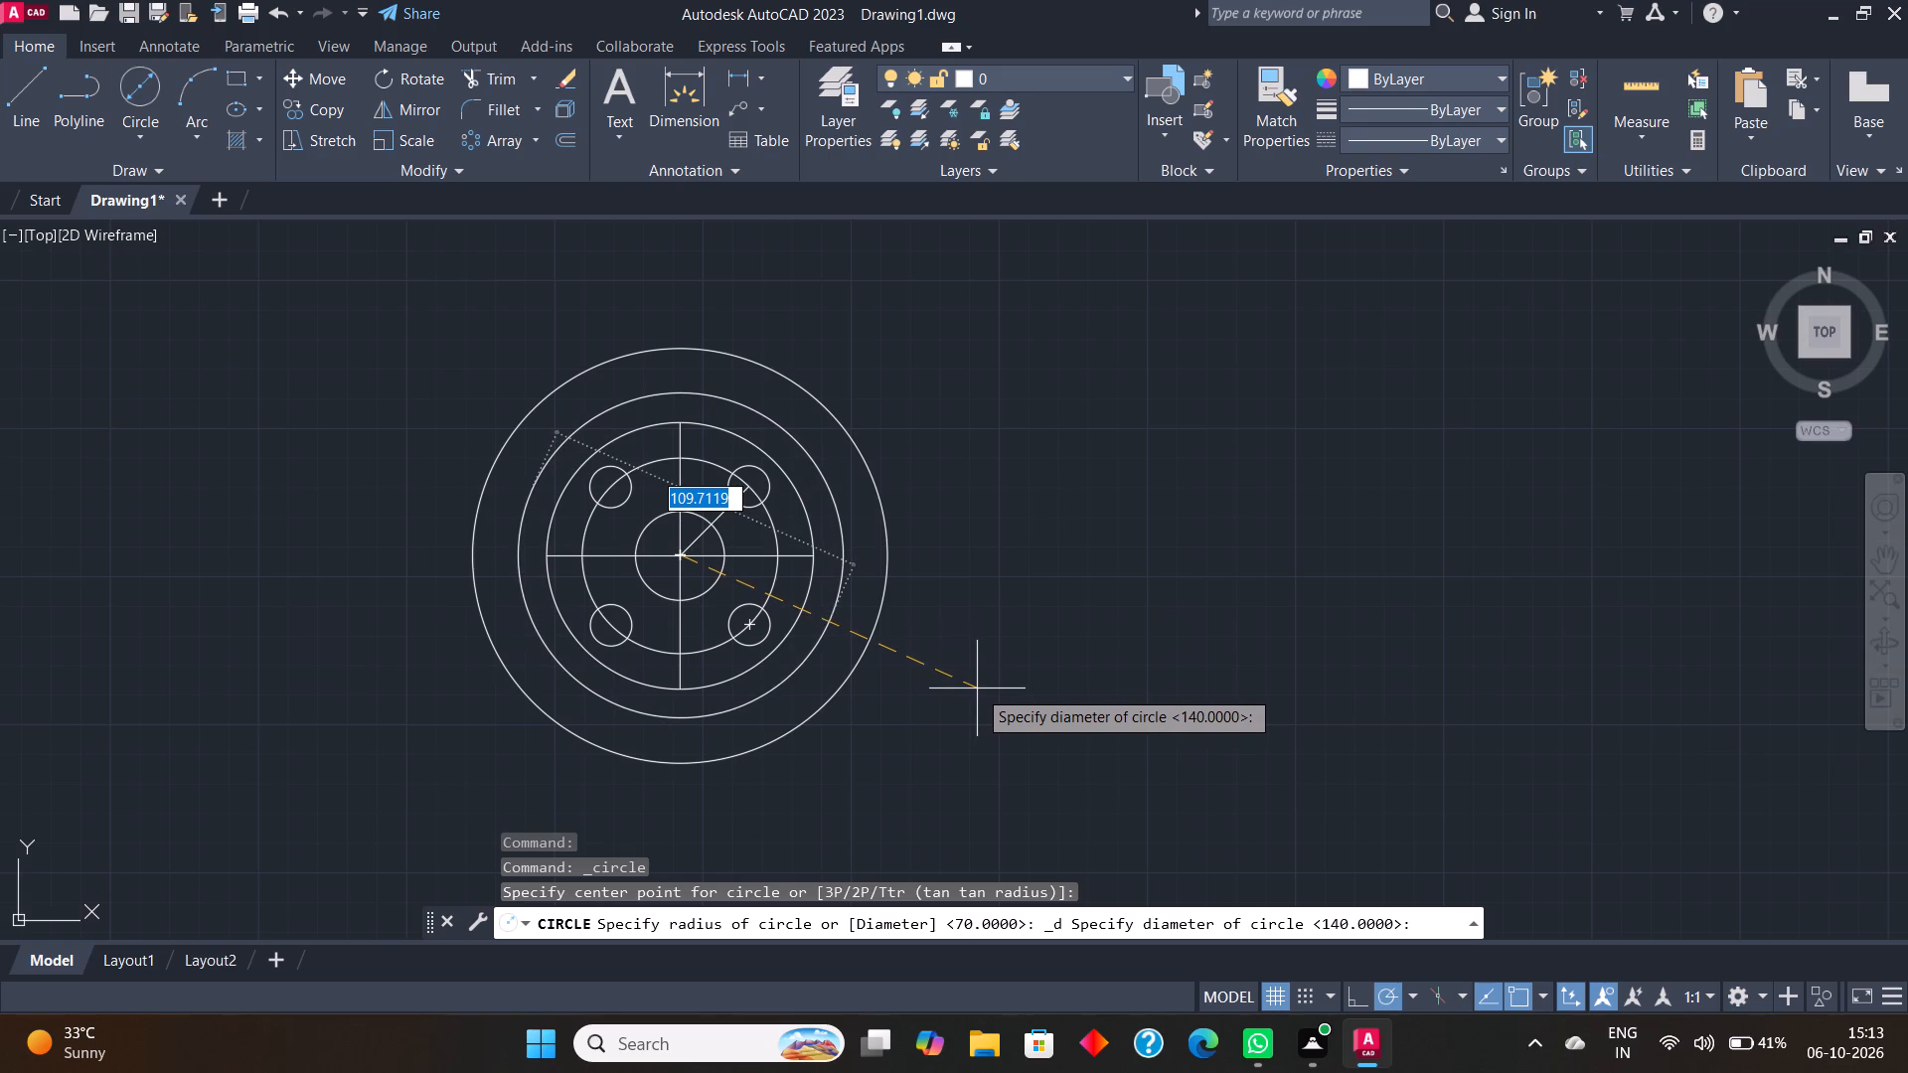
pyautogui.write('115')
pyautogui.press('Return')
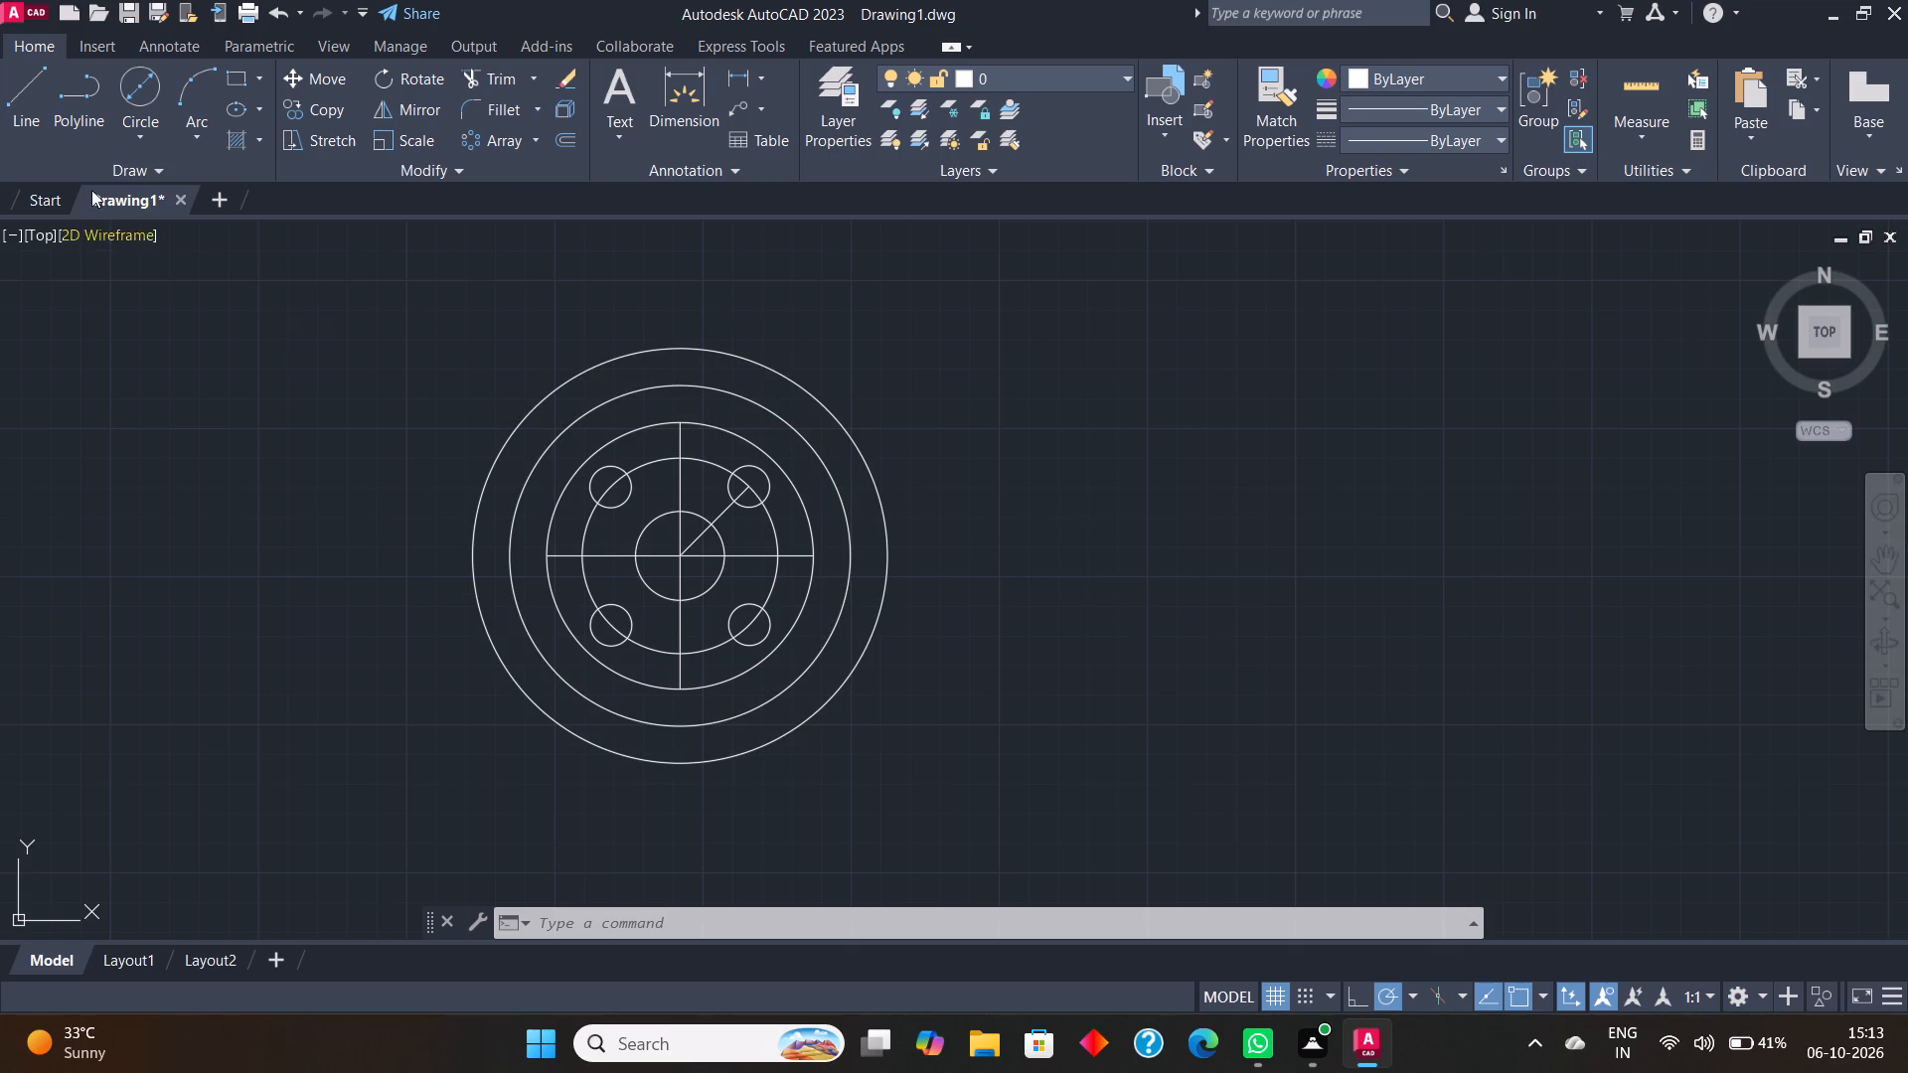
# Draw a vertical line from the top of the 90 diameter circle up to the top of the 140 diameter circle.
pyautogui.click(14, 80)
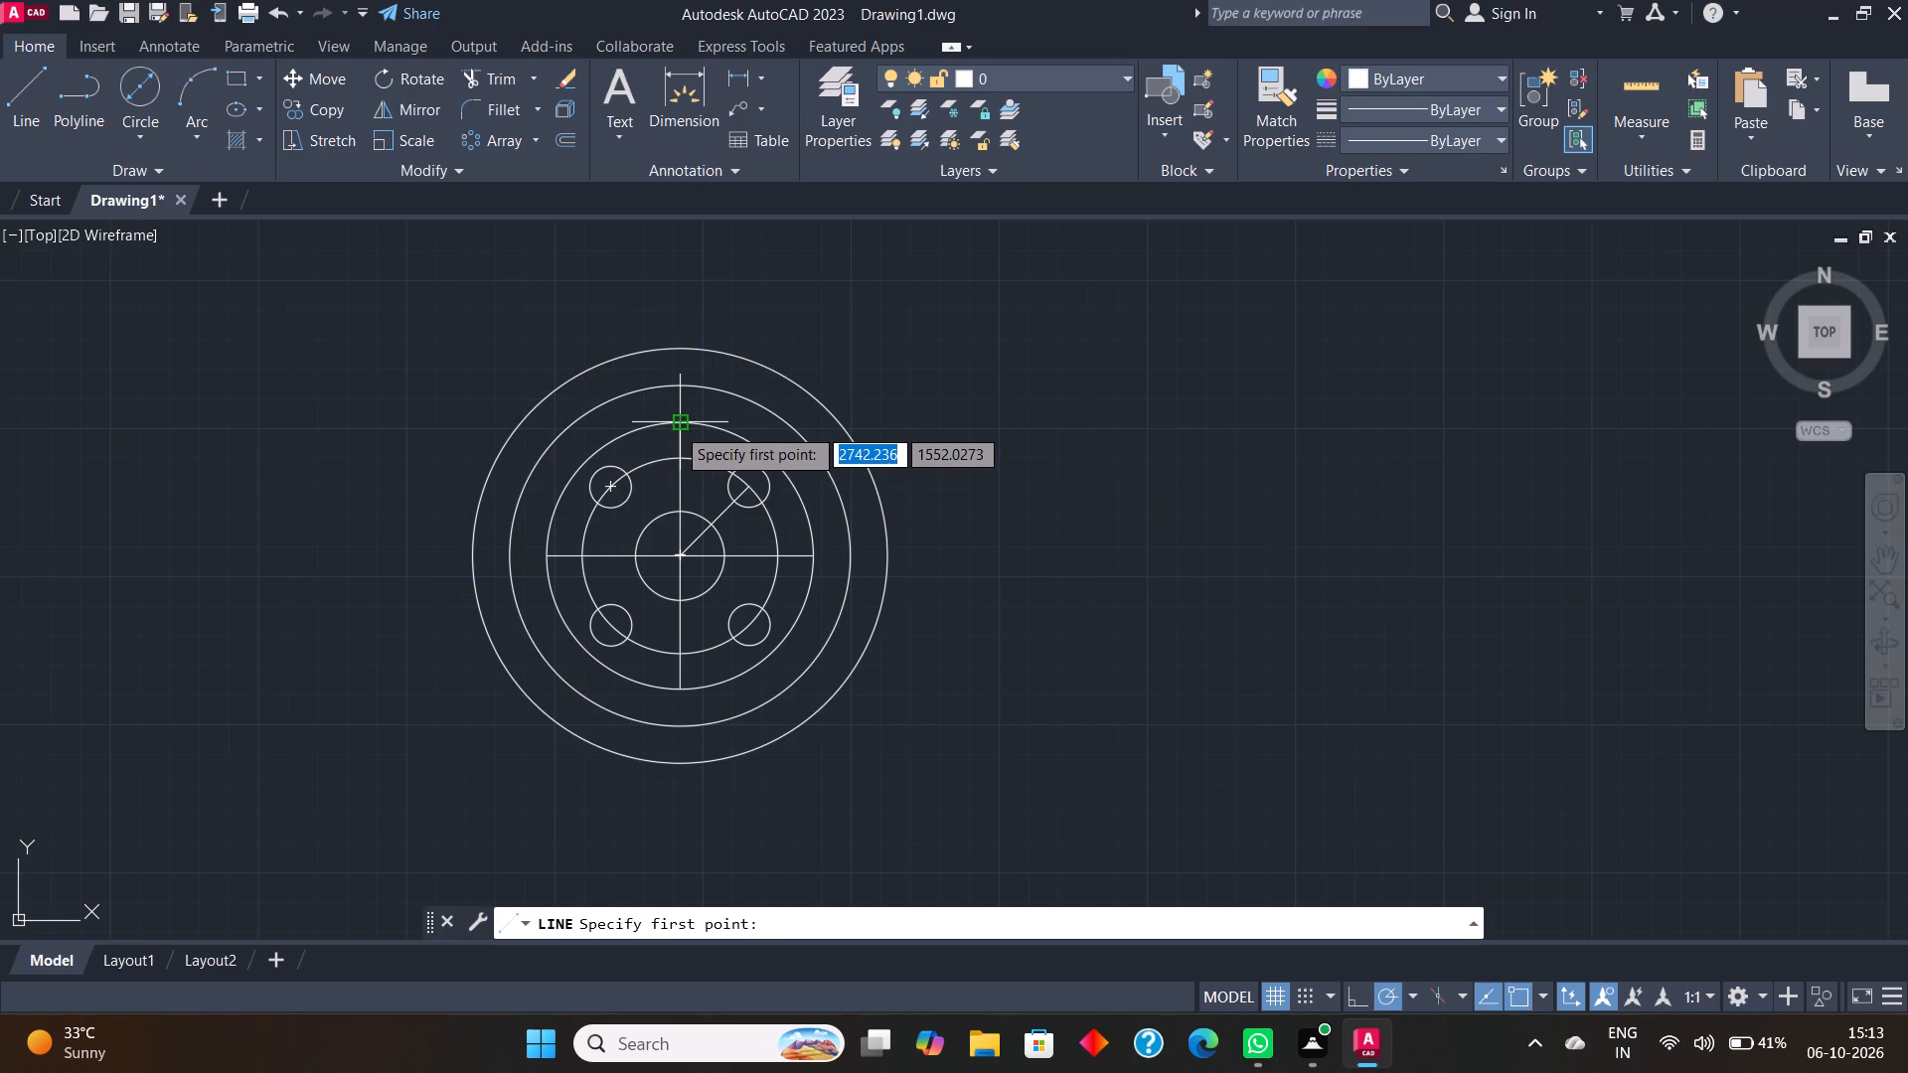
pyautogui.click(680, 426)
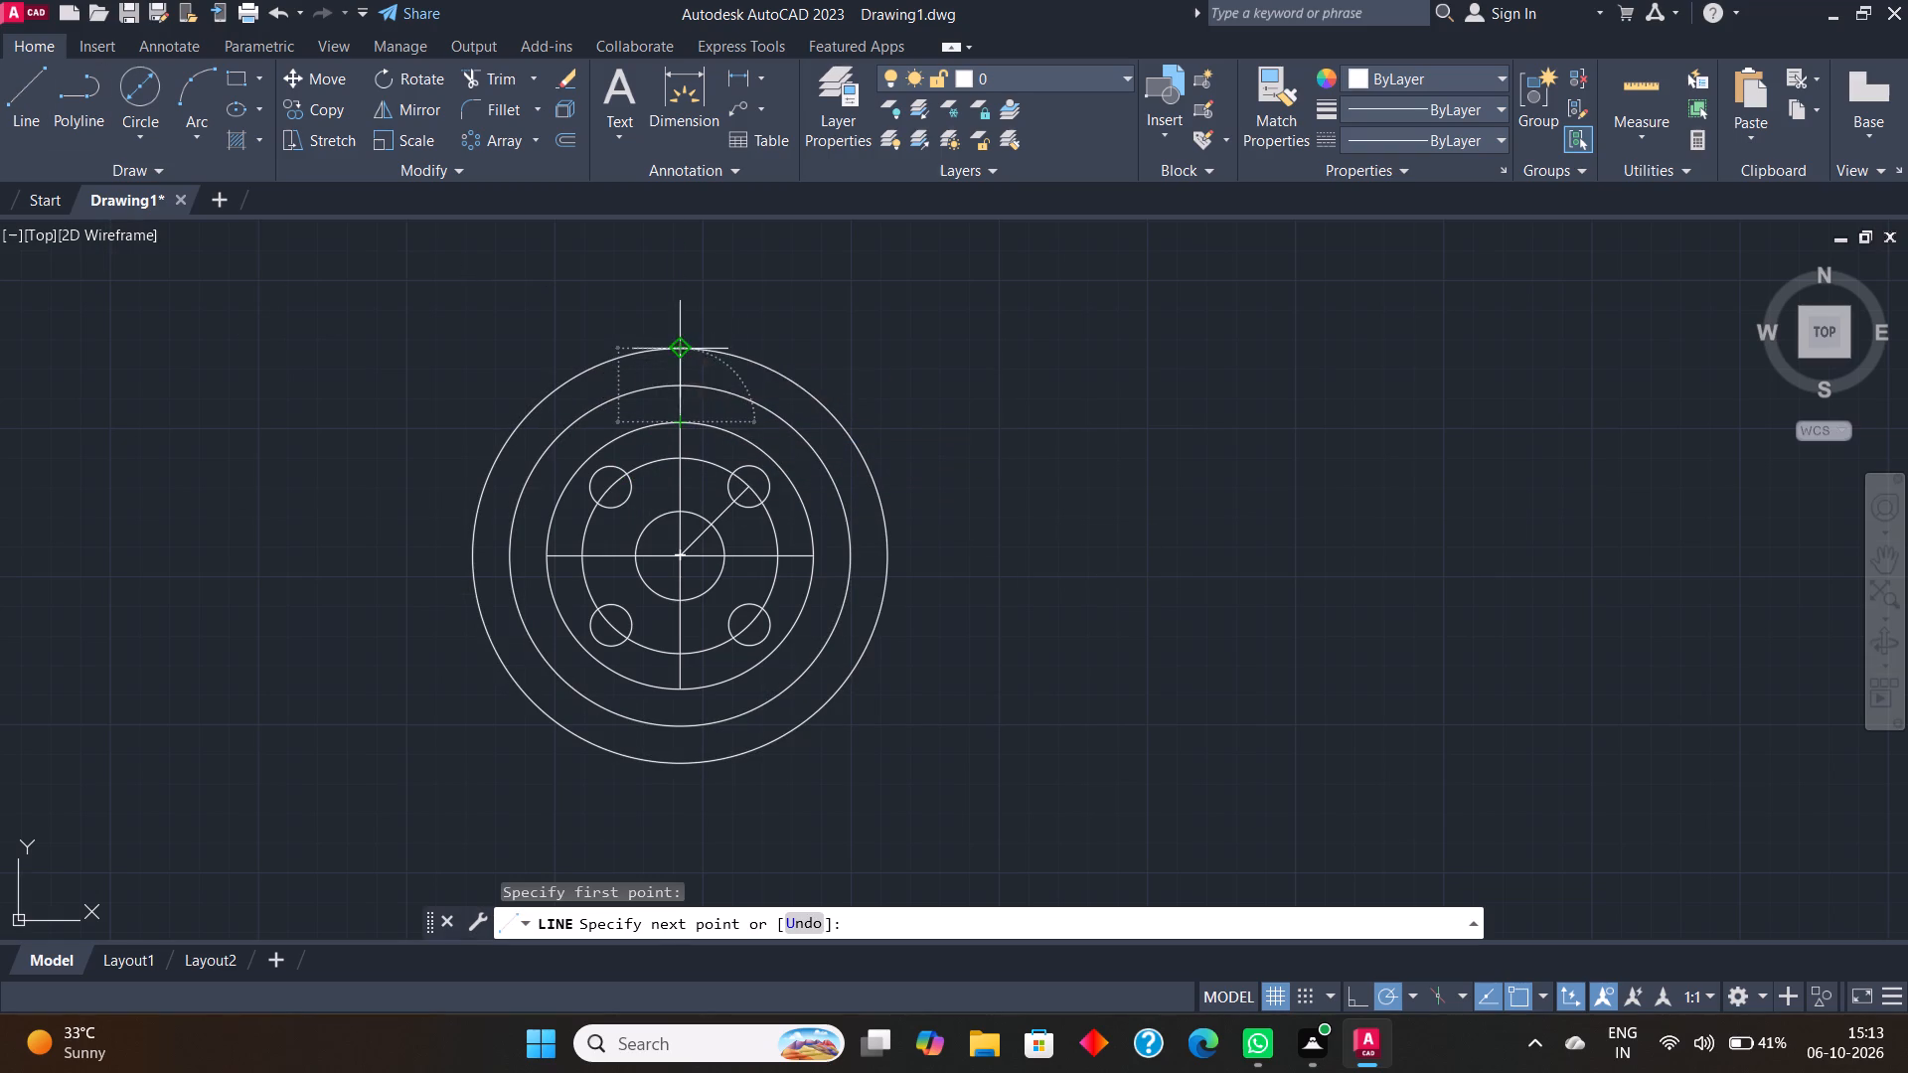
pyautogui.click(680, 355)
pyautogui.press('Escape')
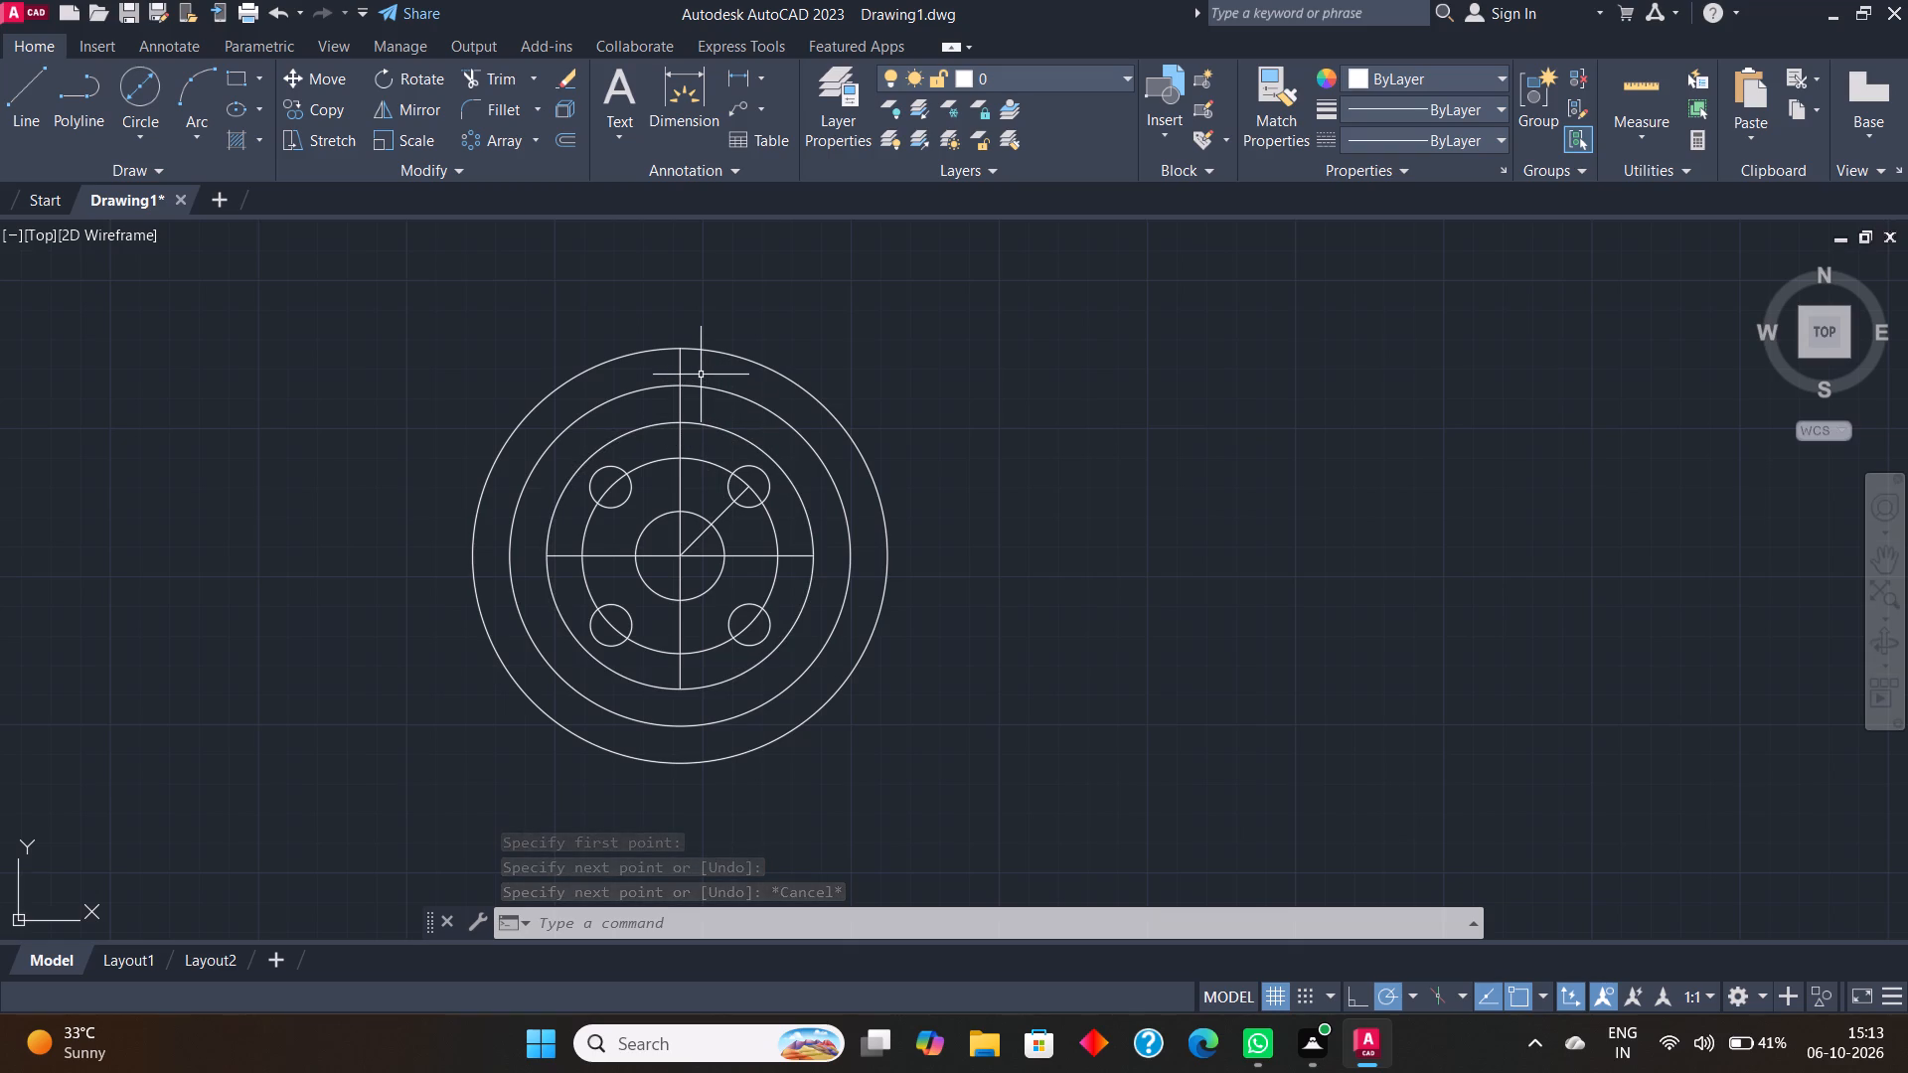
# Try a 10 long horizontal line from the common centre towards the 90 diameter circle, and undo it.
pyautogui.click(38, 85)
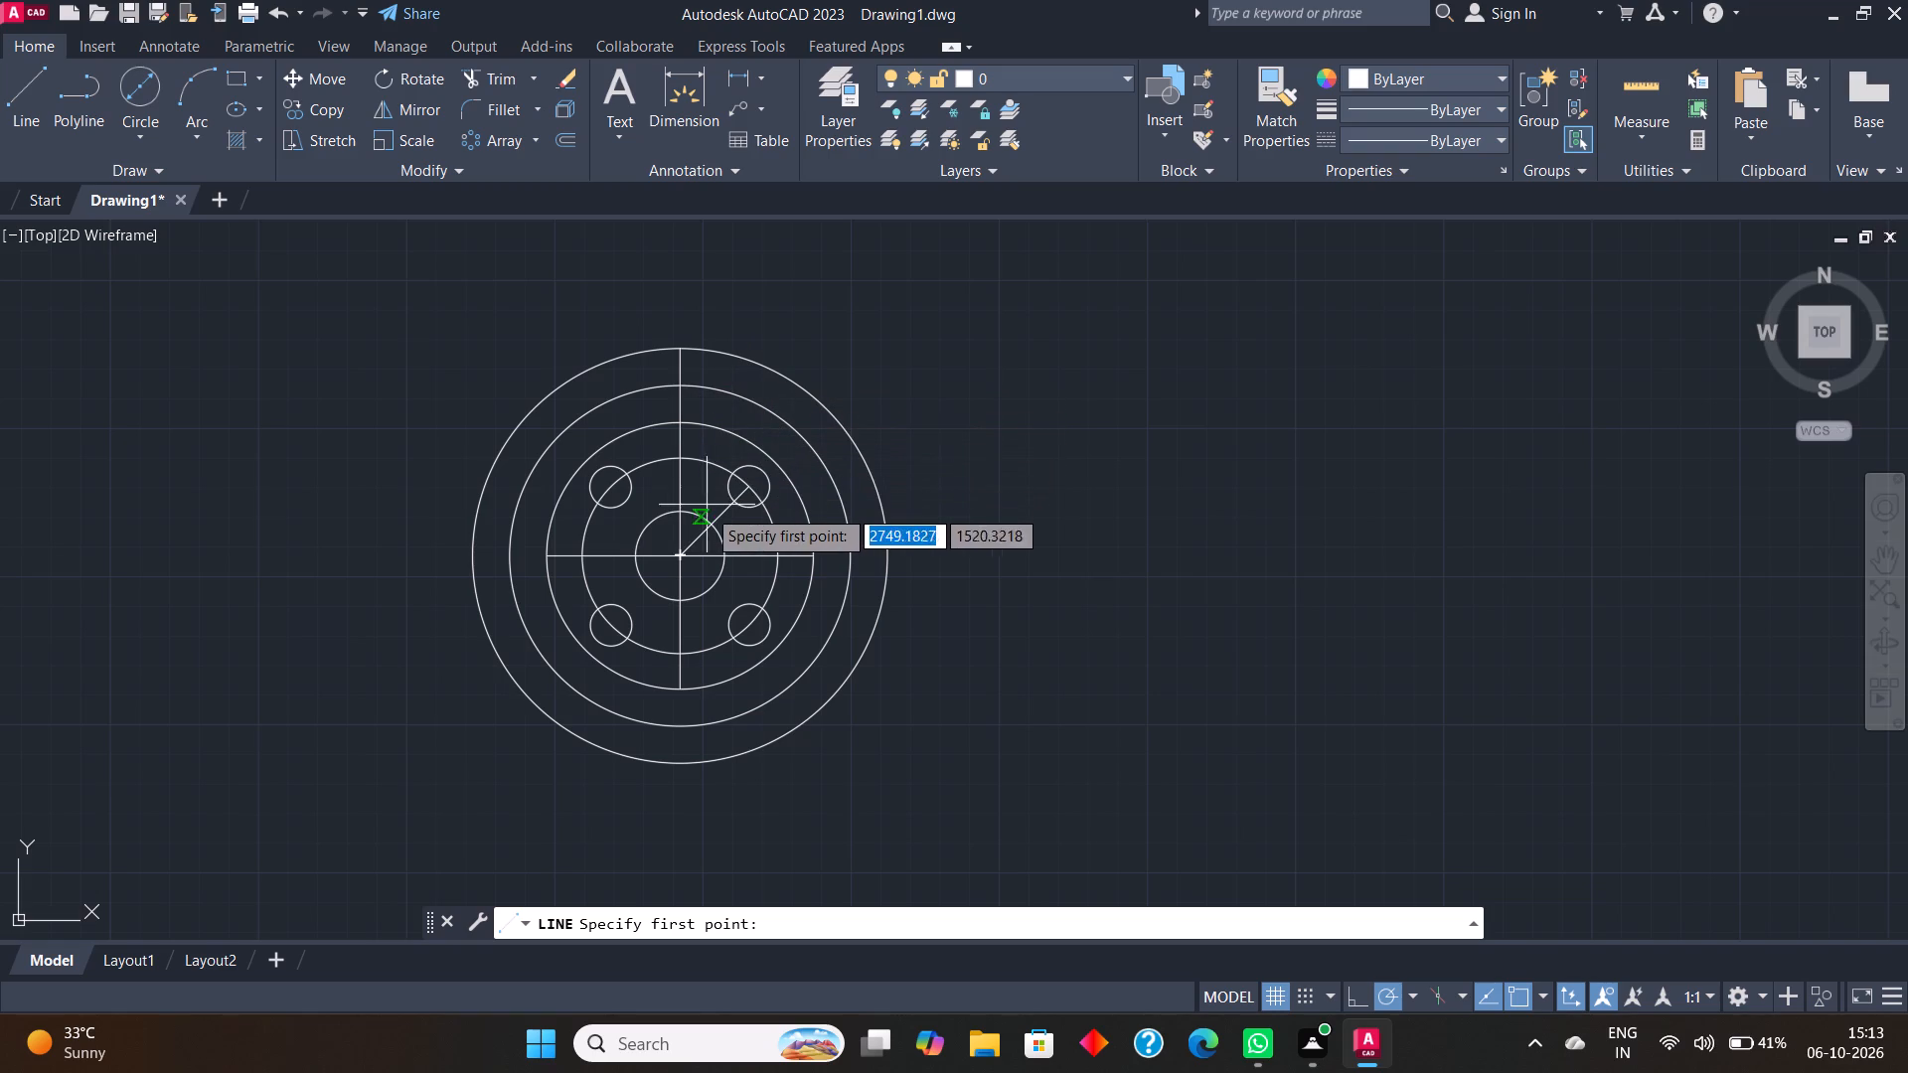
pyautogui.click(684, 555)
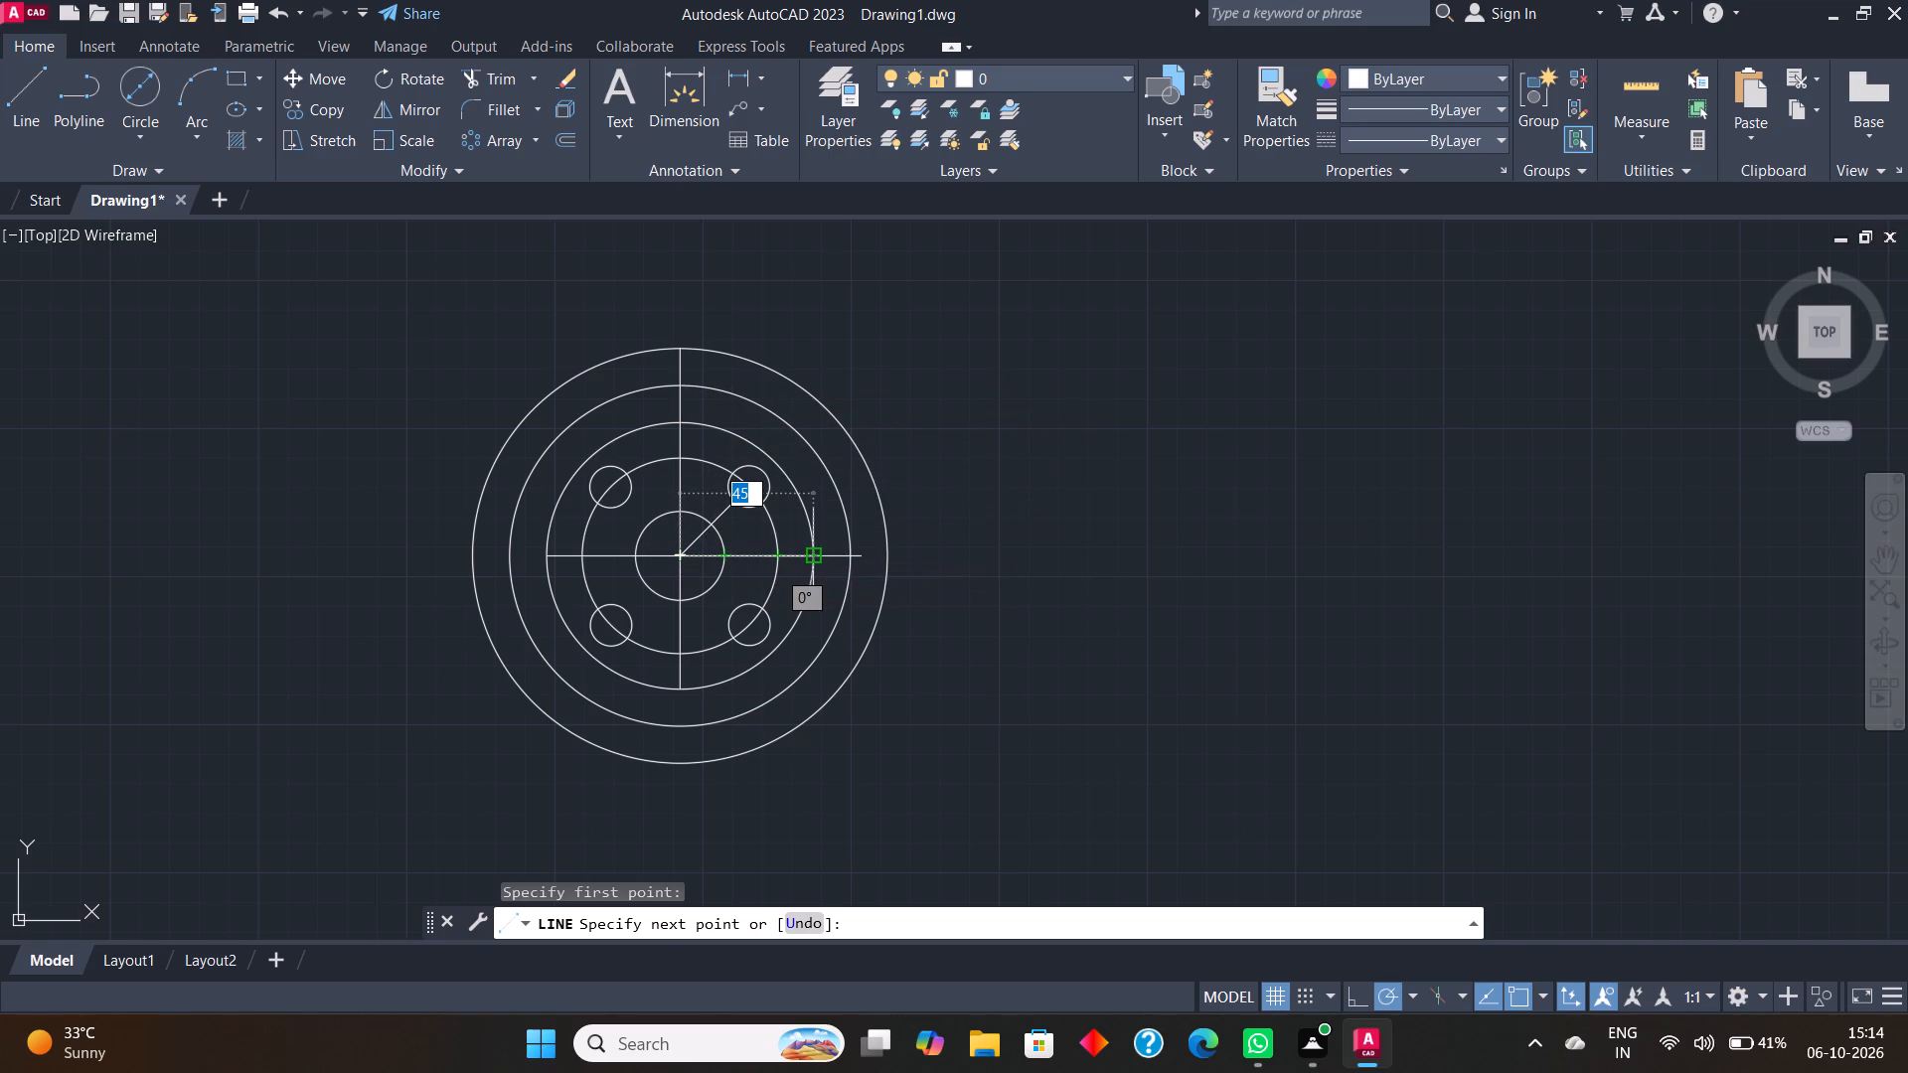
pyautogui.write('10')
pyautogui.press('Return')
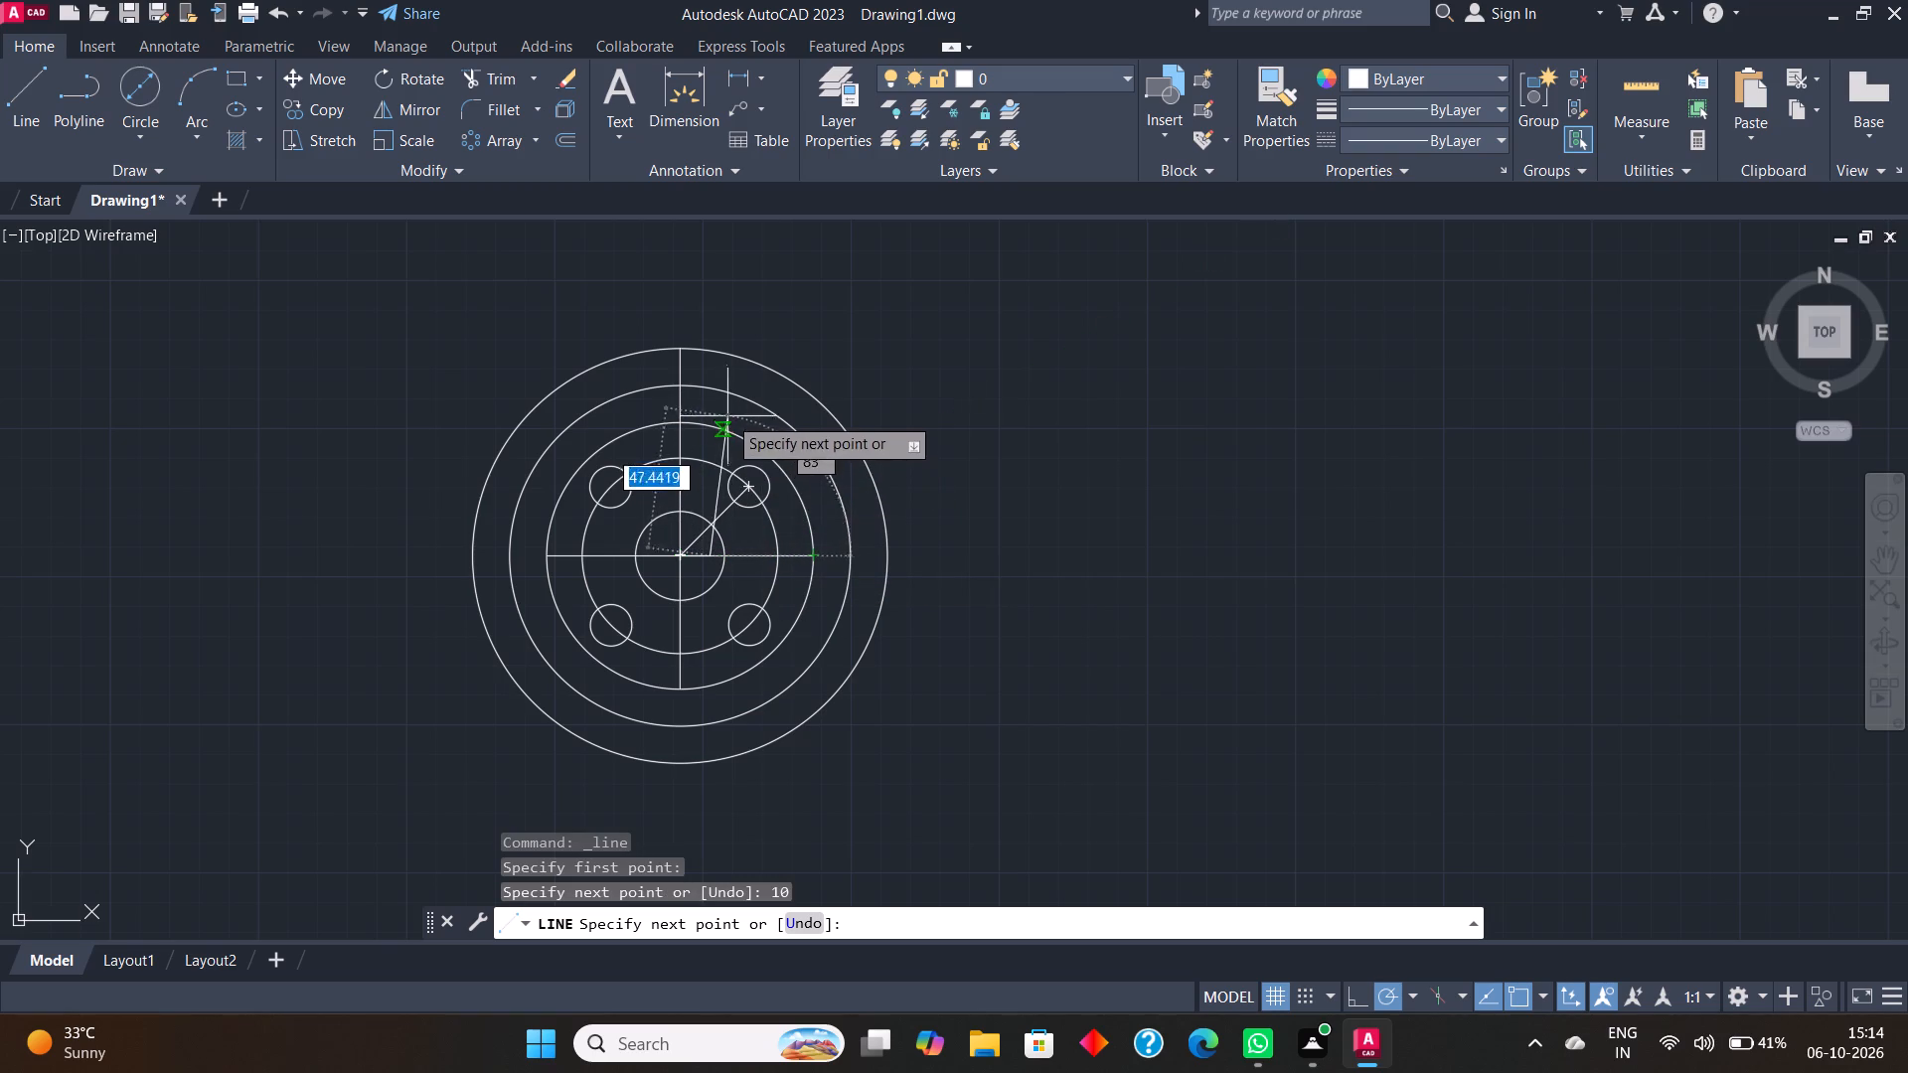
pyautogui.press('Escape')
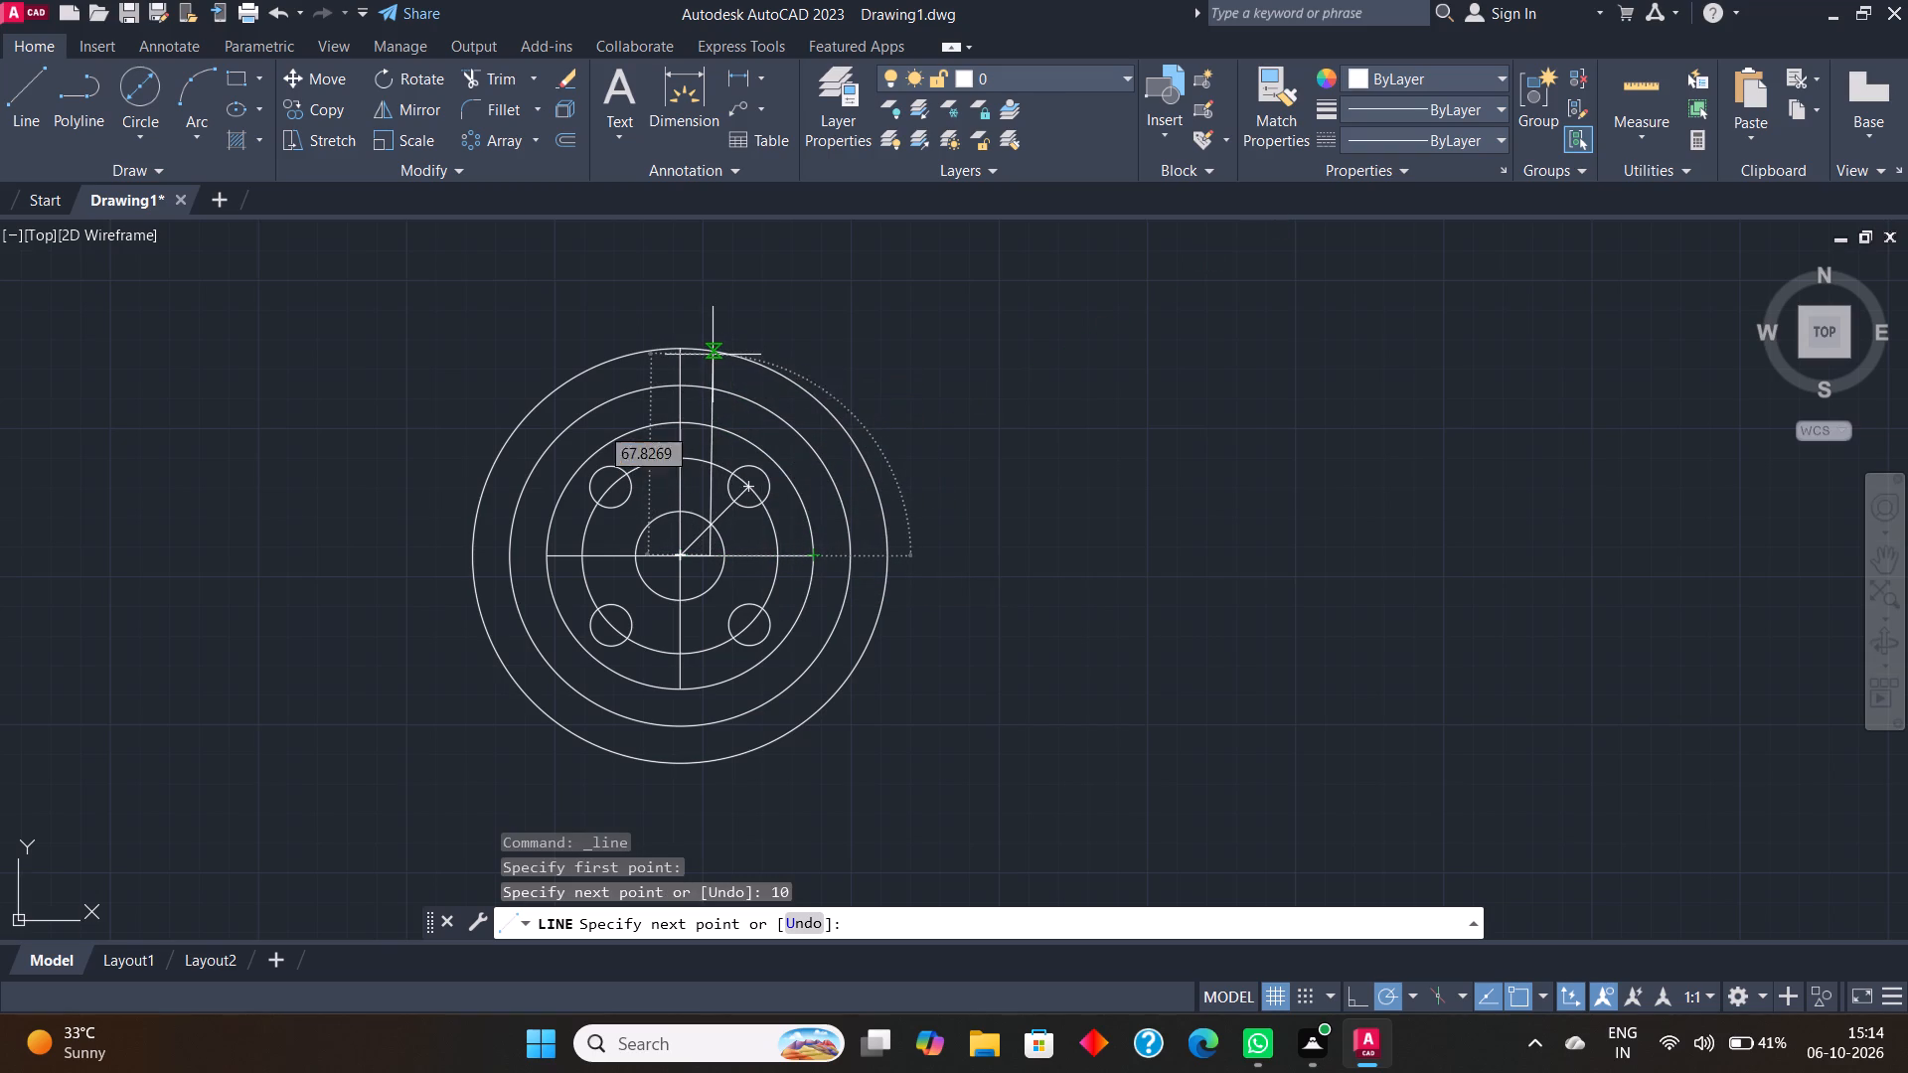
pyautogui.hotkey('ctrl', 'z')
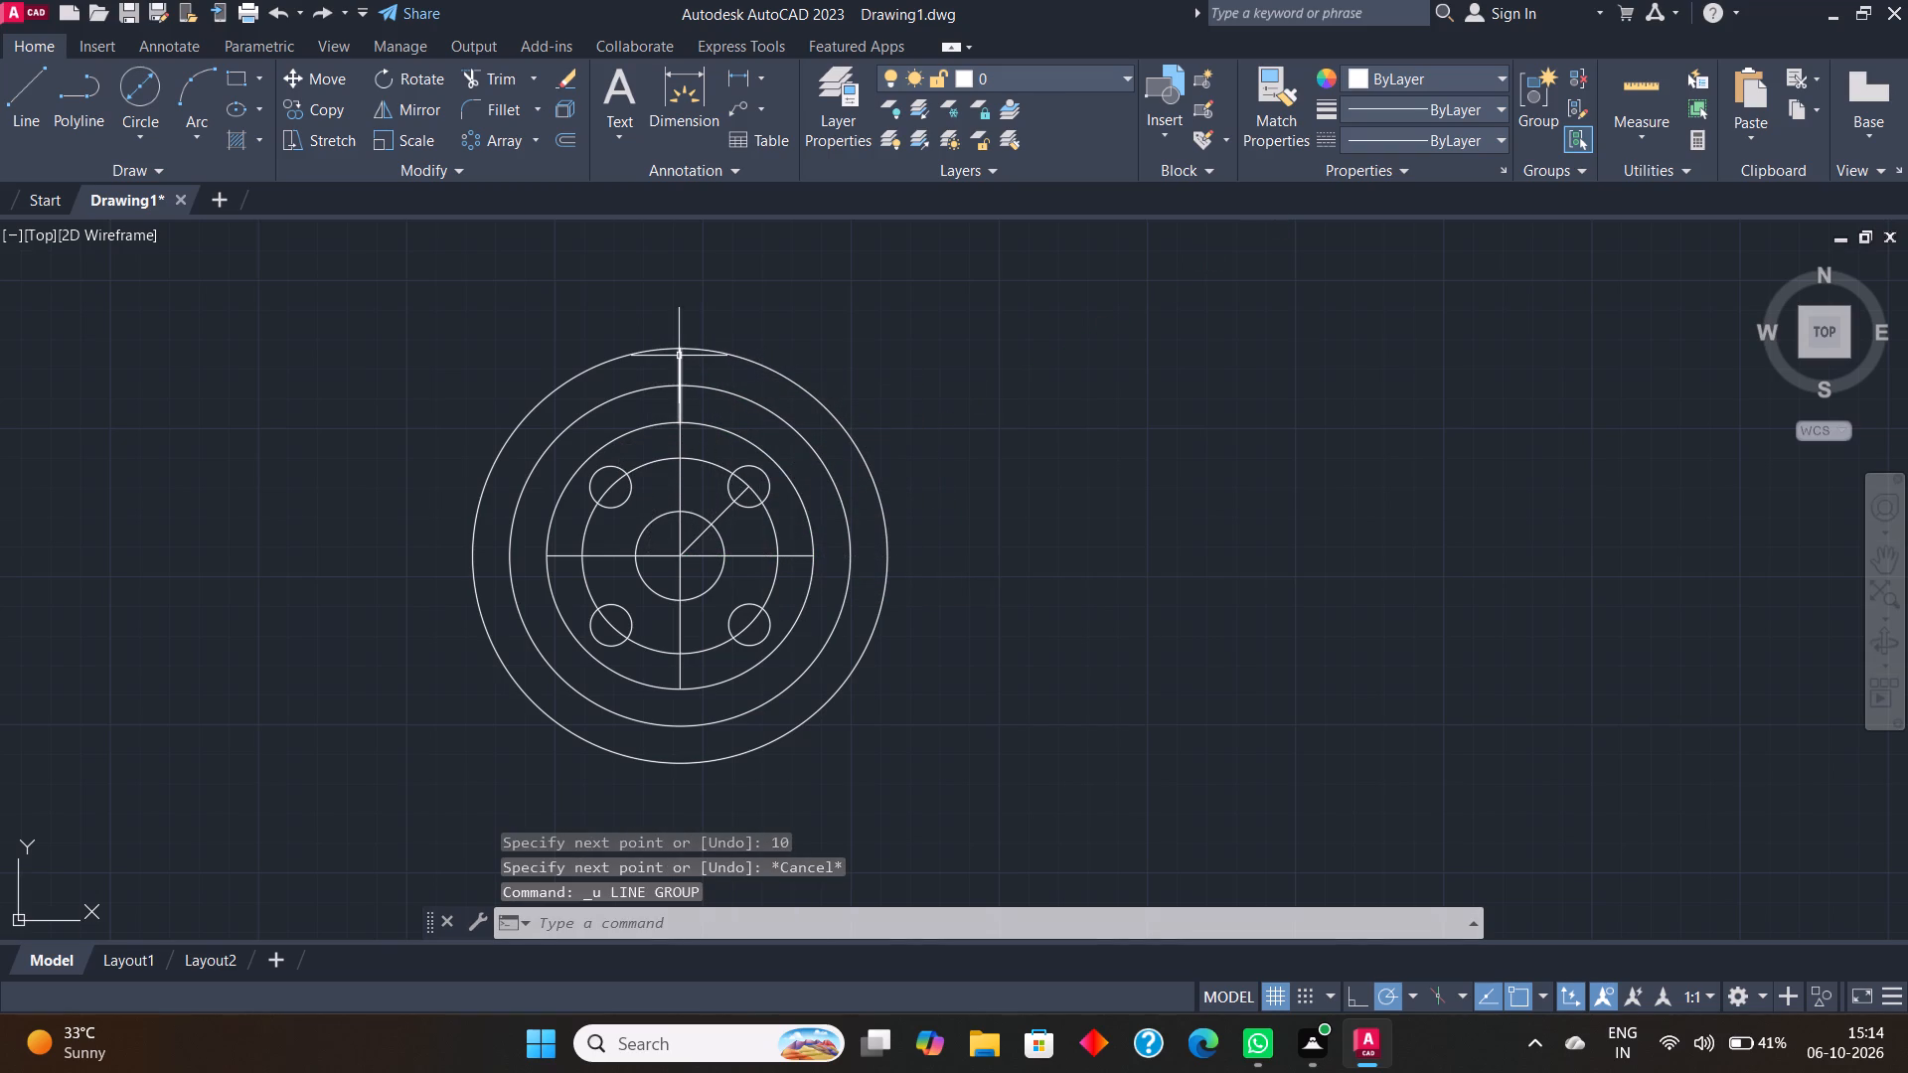
# Join the new upper vertical line with the vertical centre line below it into one line.
pyautogui.click(679, 356)
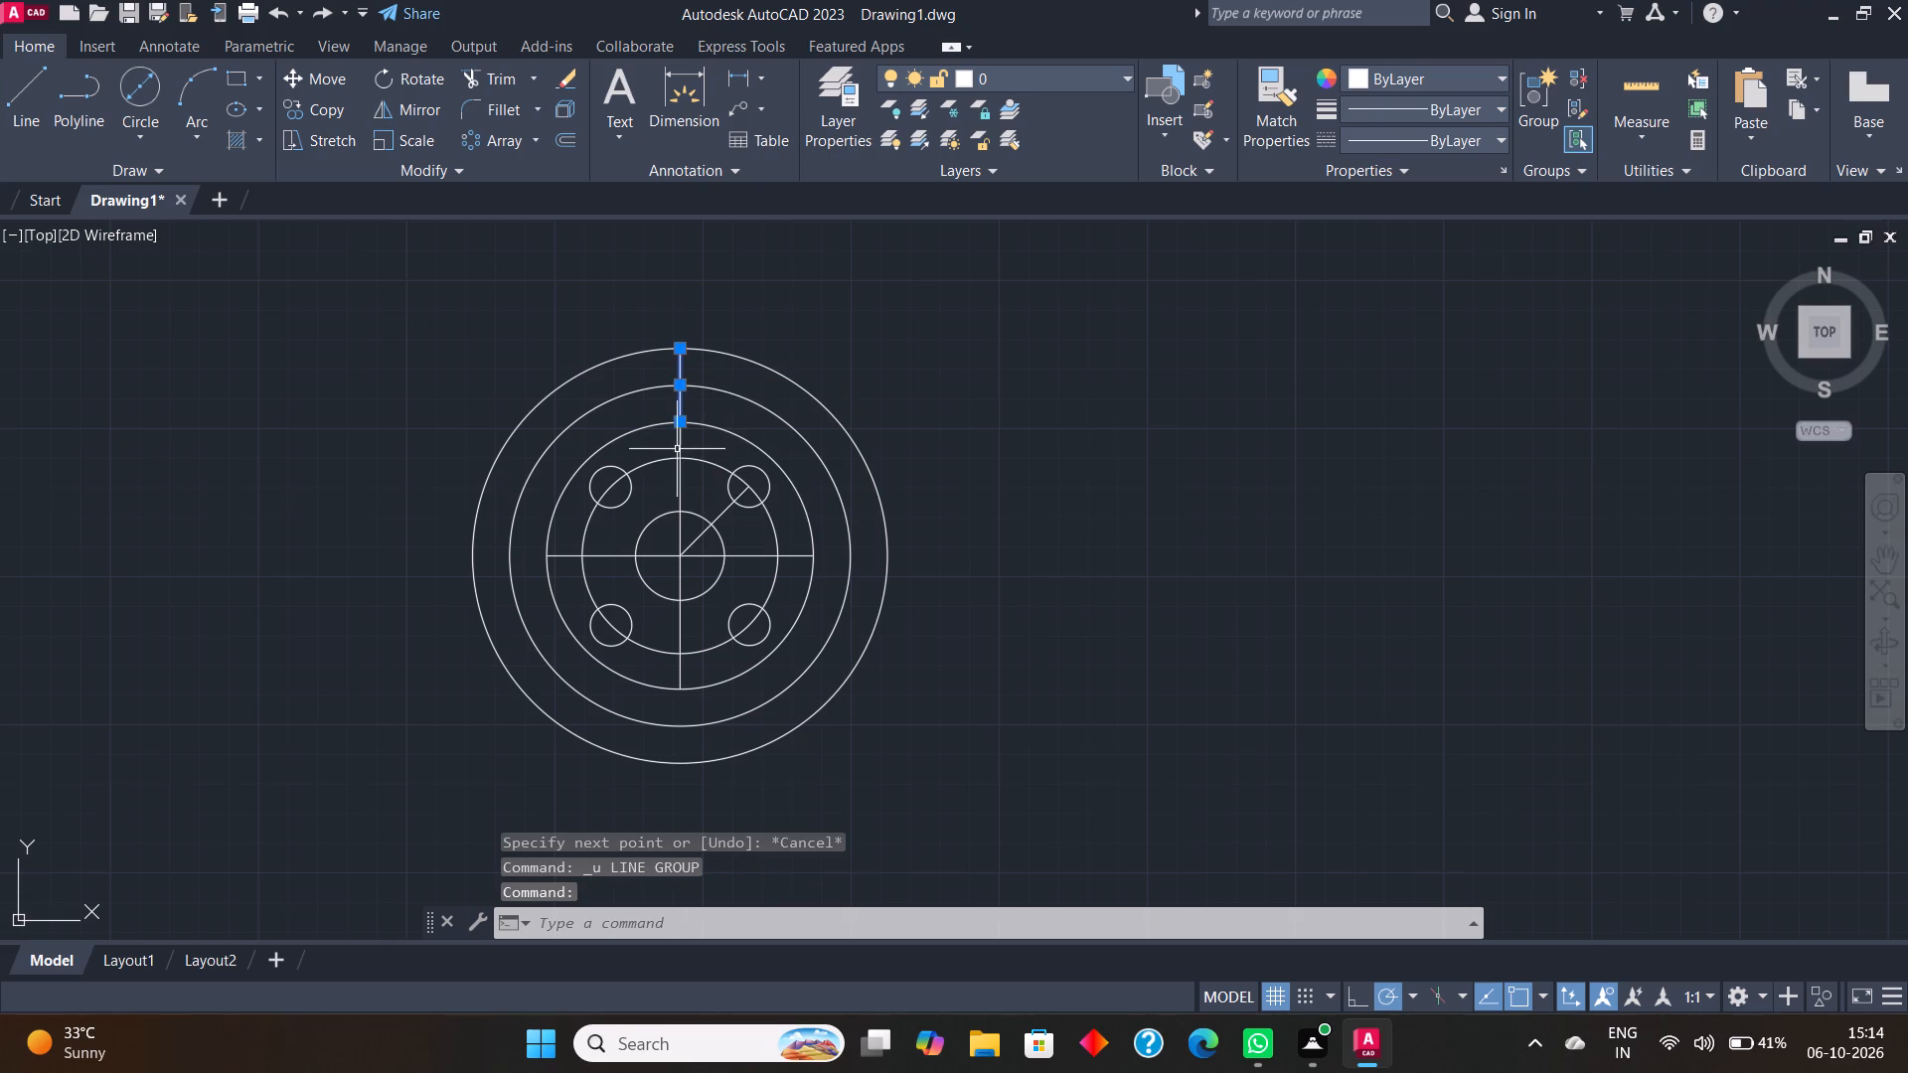
pyautogui.click(678, 446)
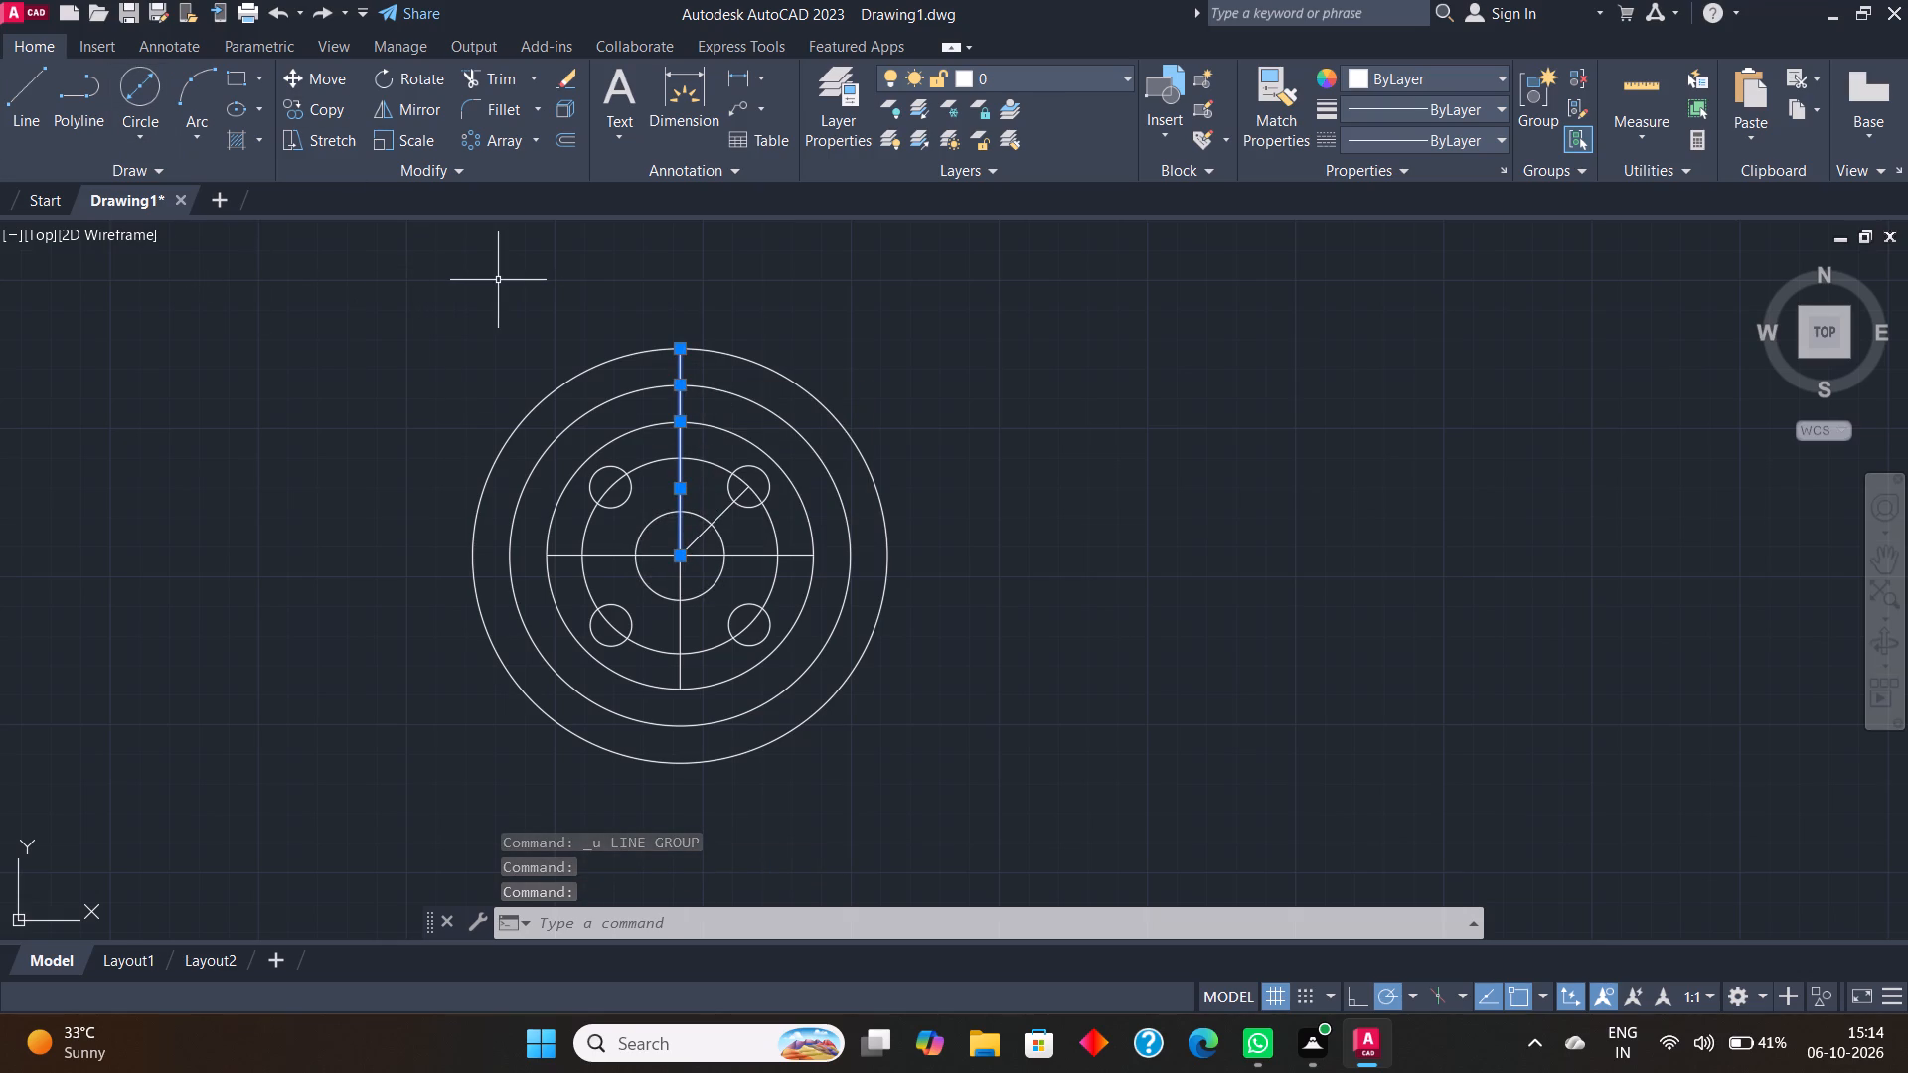
pyautogui.press('j')
pyautogui.press('Return')
# Offset the upper vertical centre line by 10 to both its right and left sides.
pyautogui.click(677, 362)
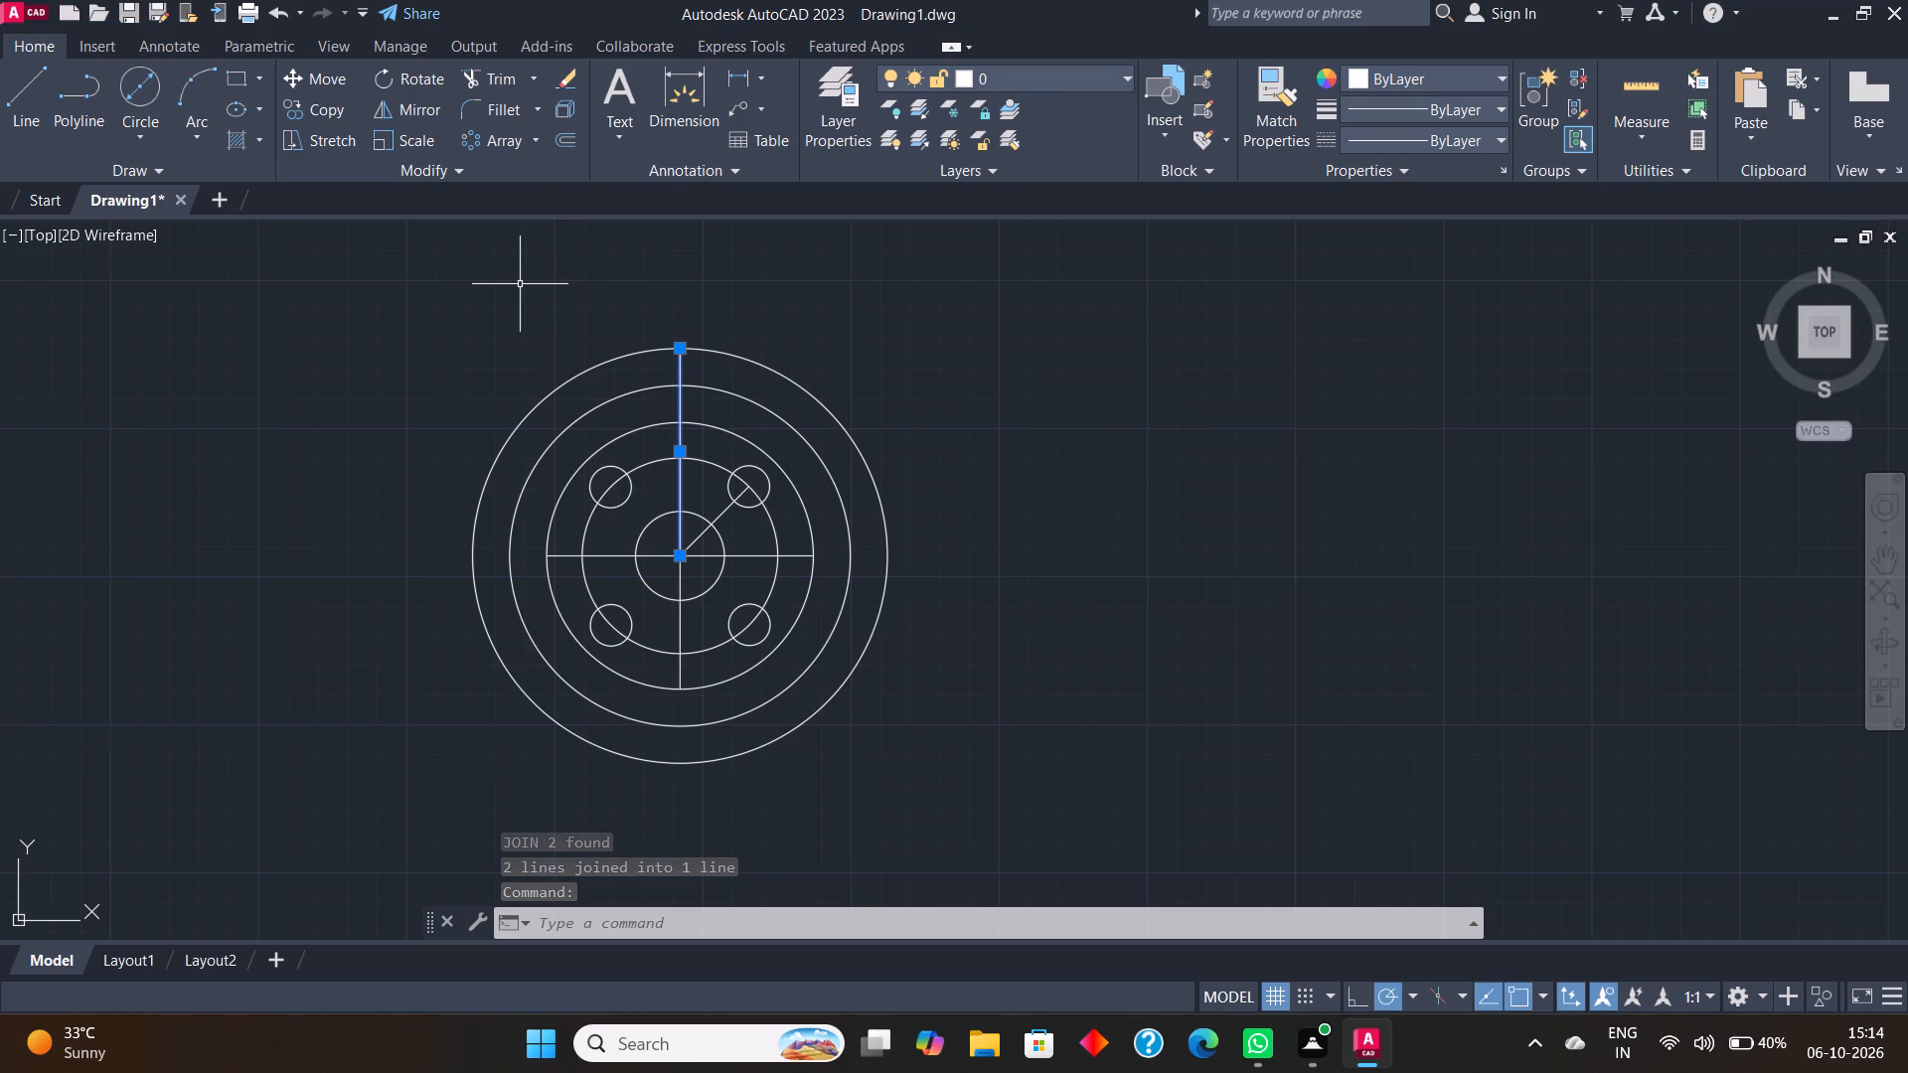
pyautogui.press('o')
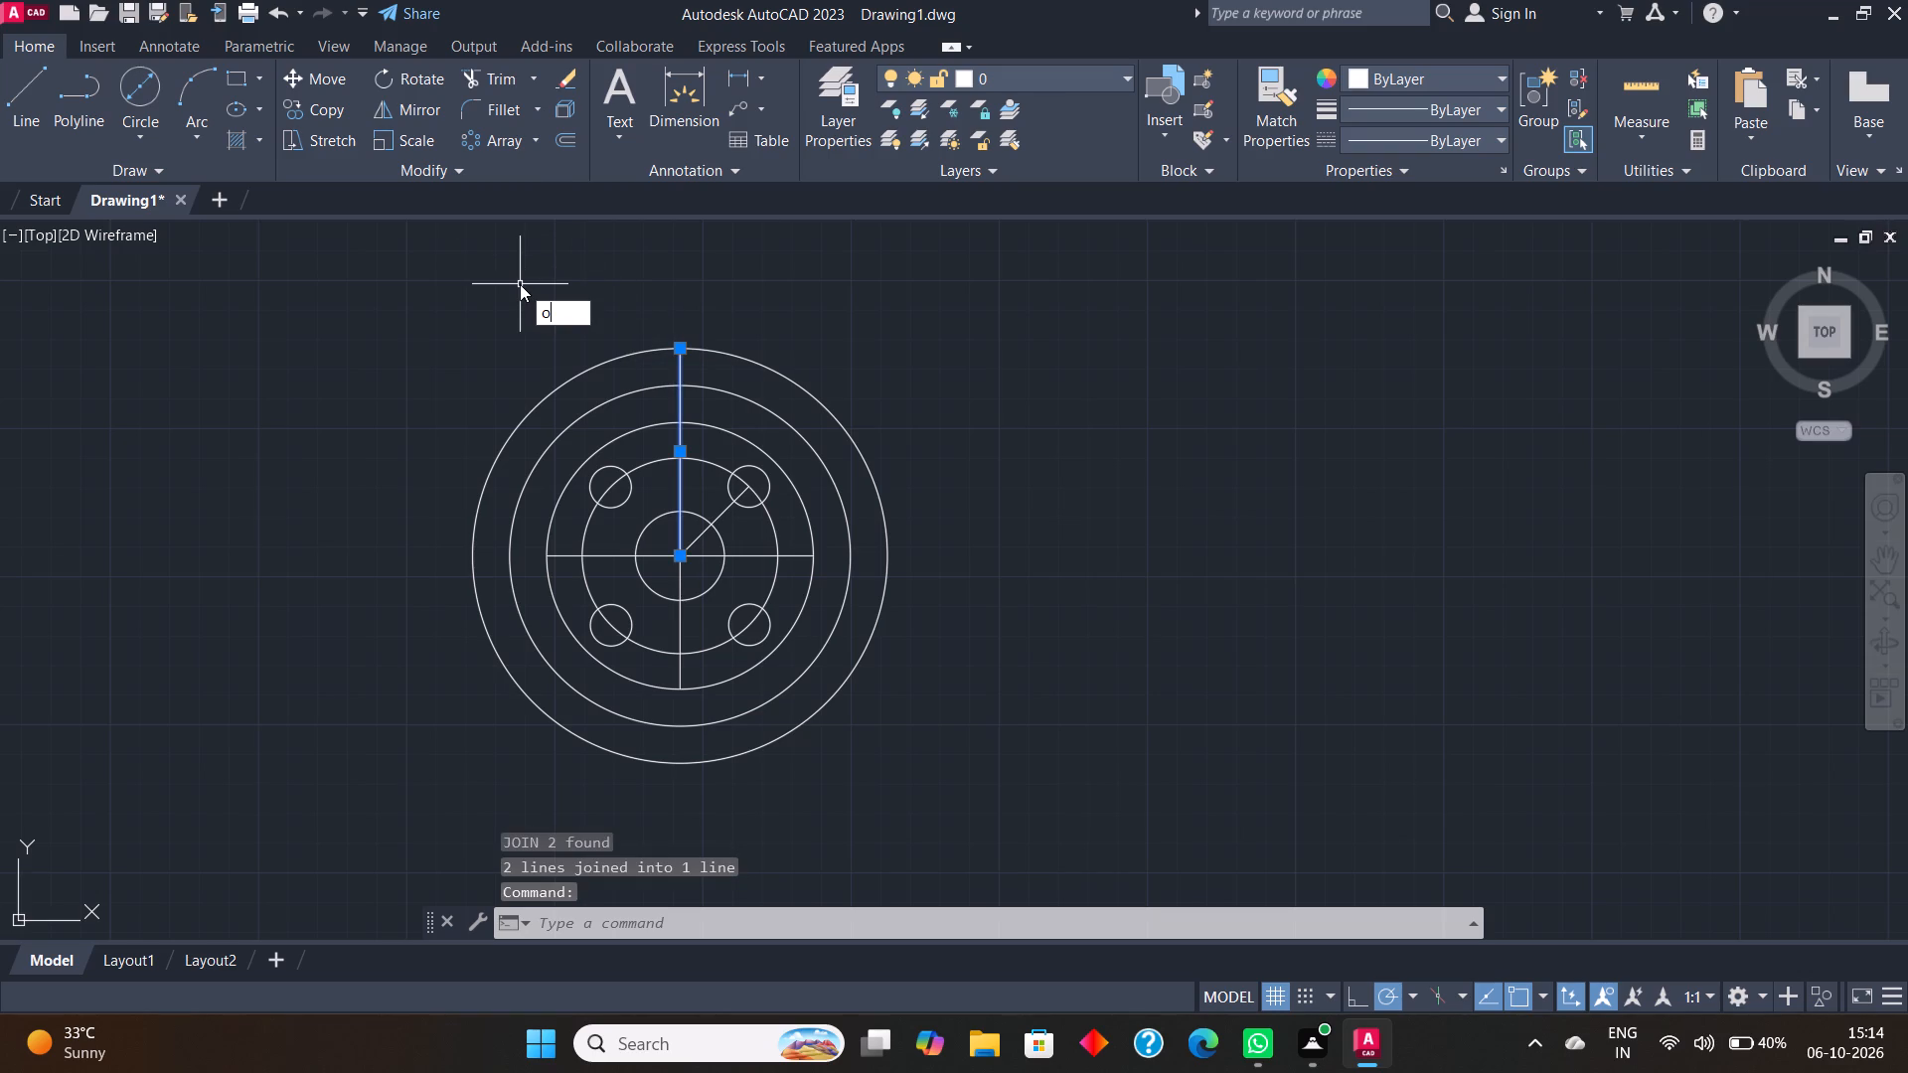
pyautogui.click(581, 335)
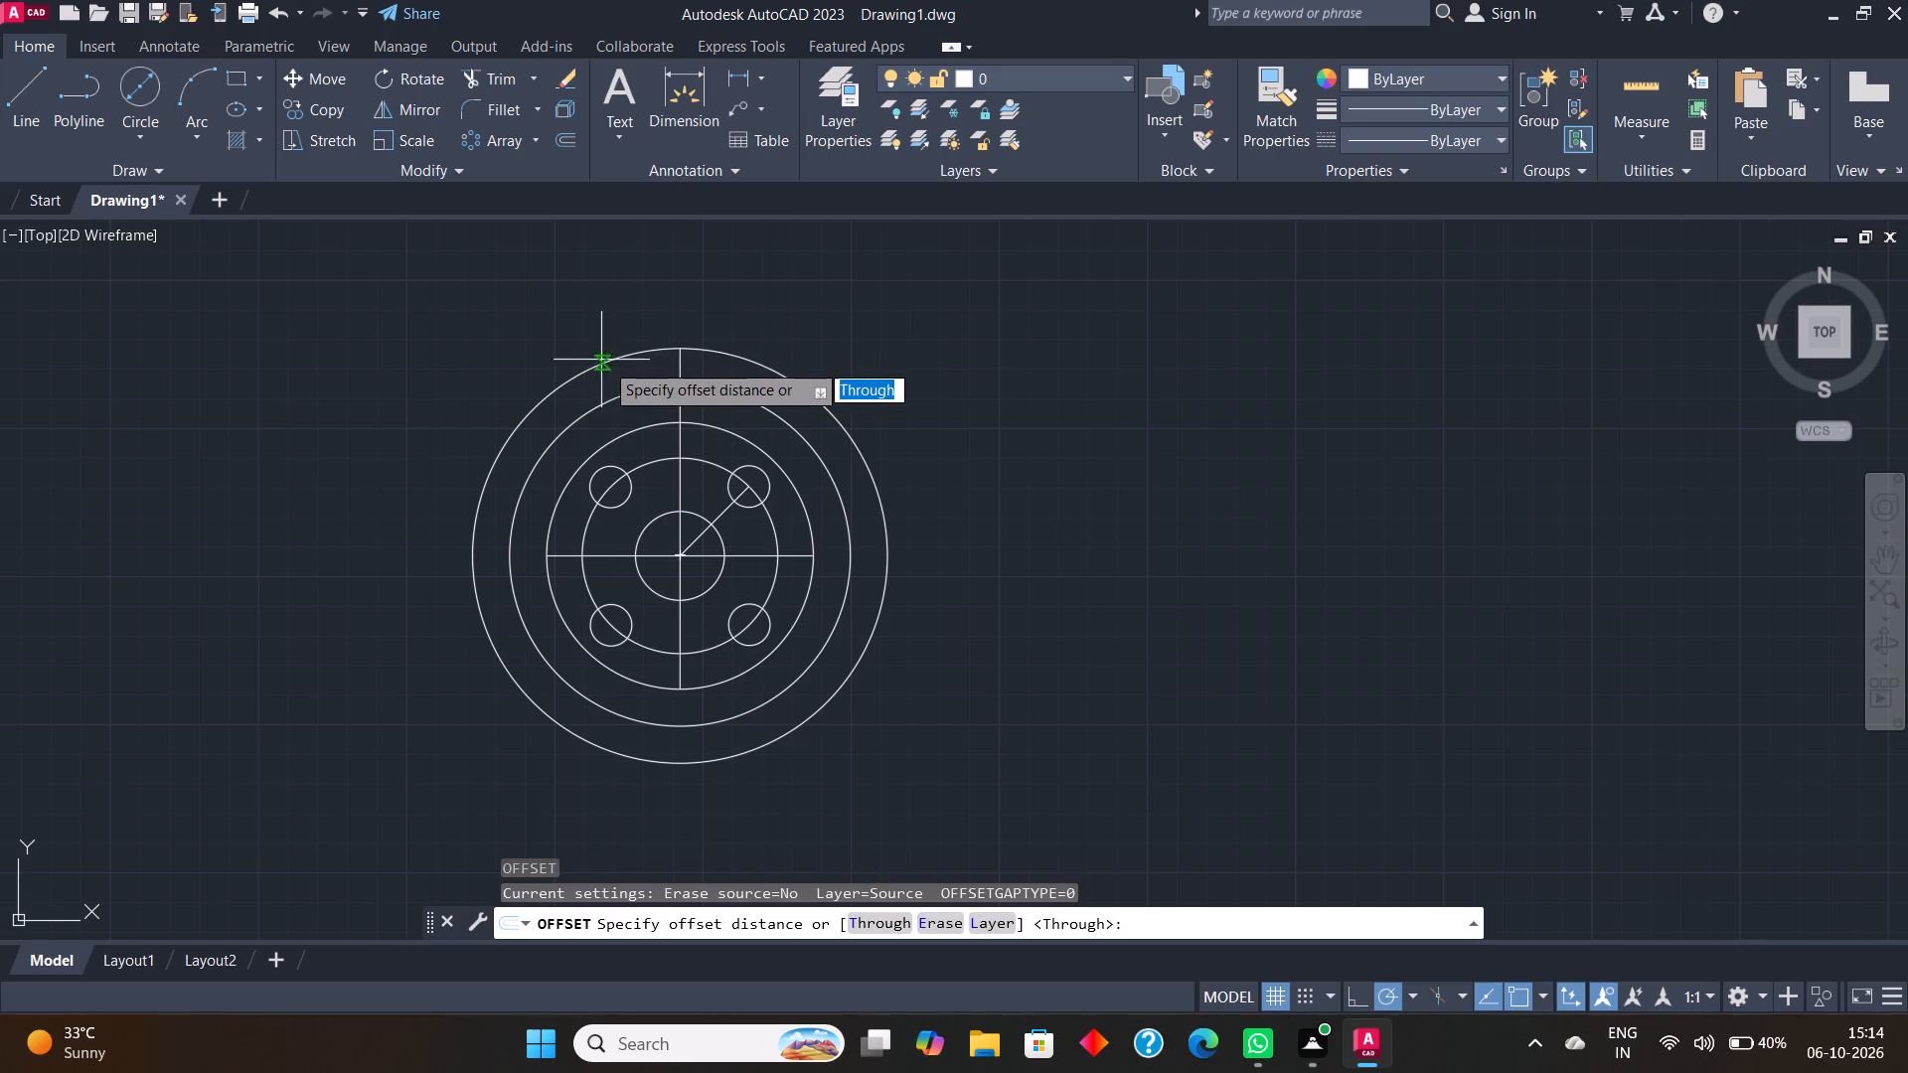
pyautogui.press('BackSpace')
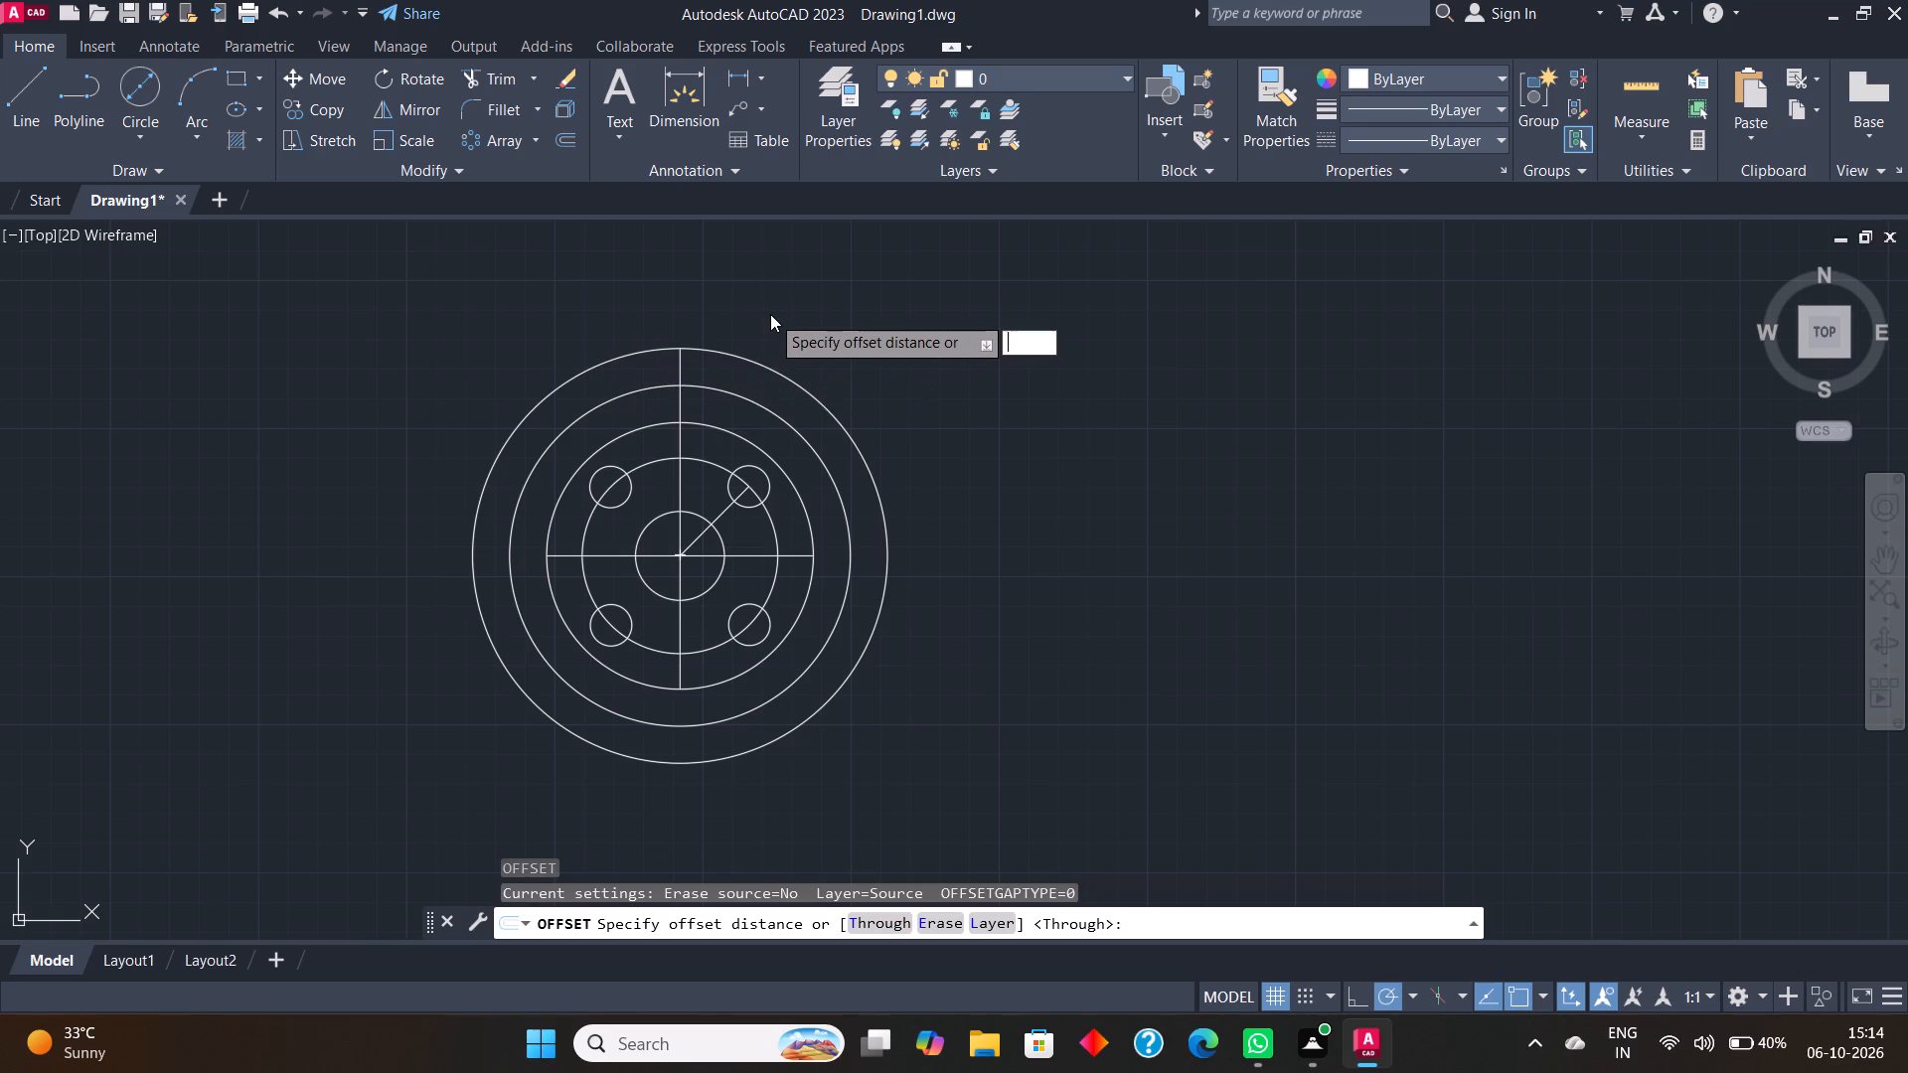
pyautogui.write('10')
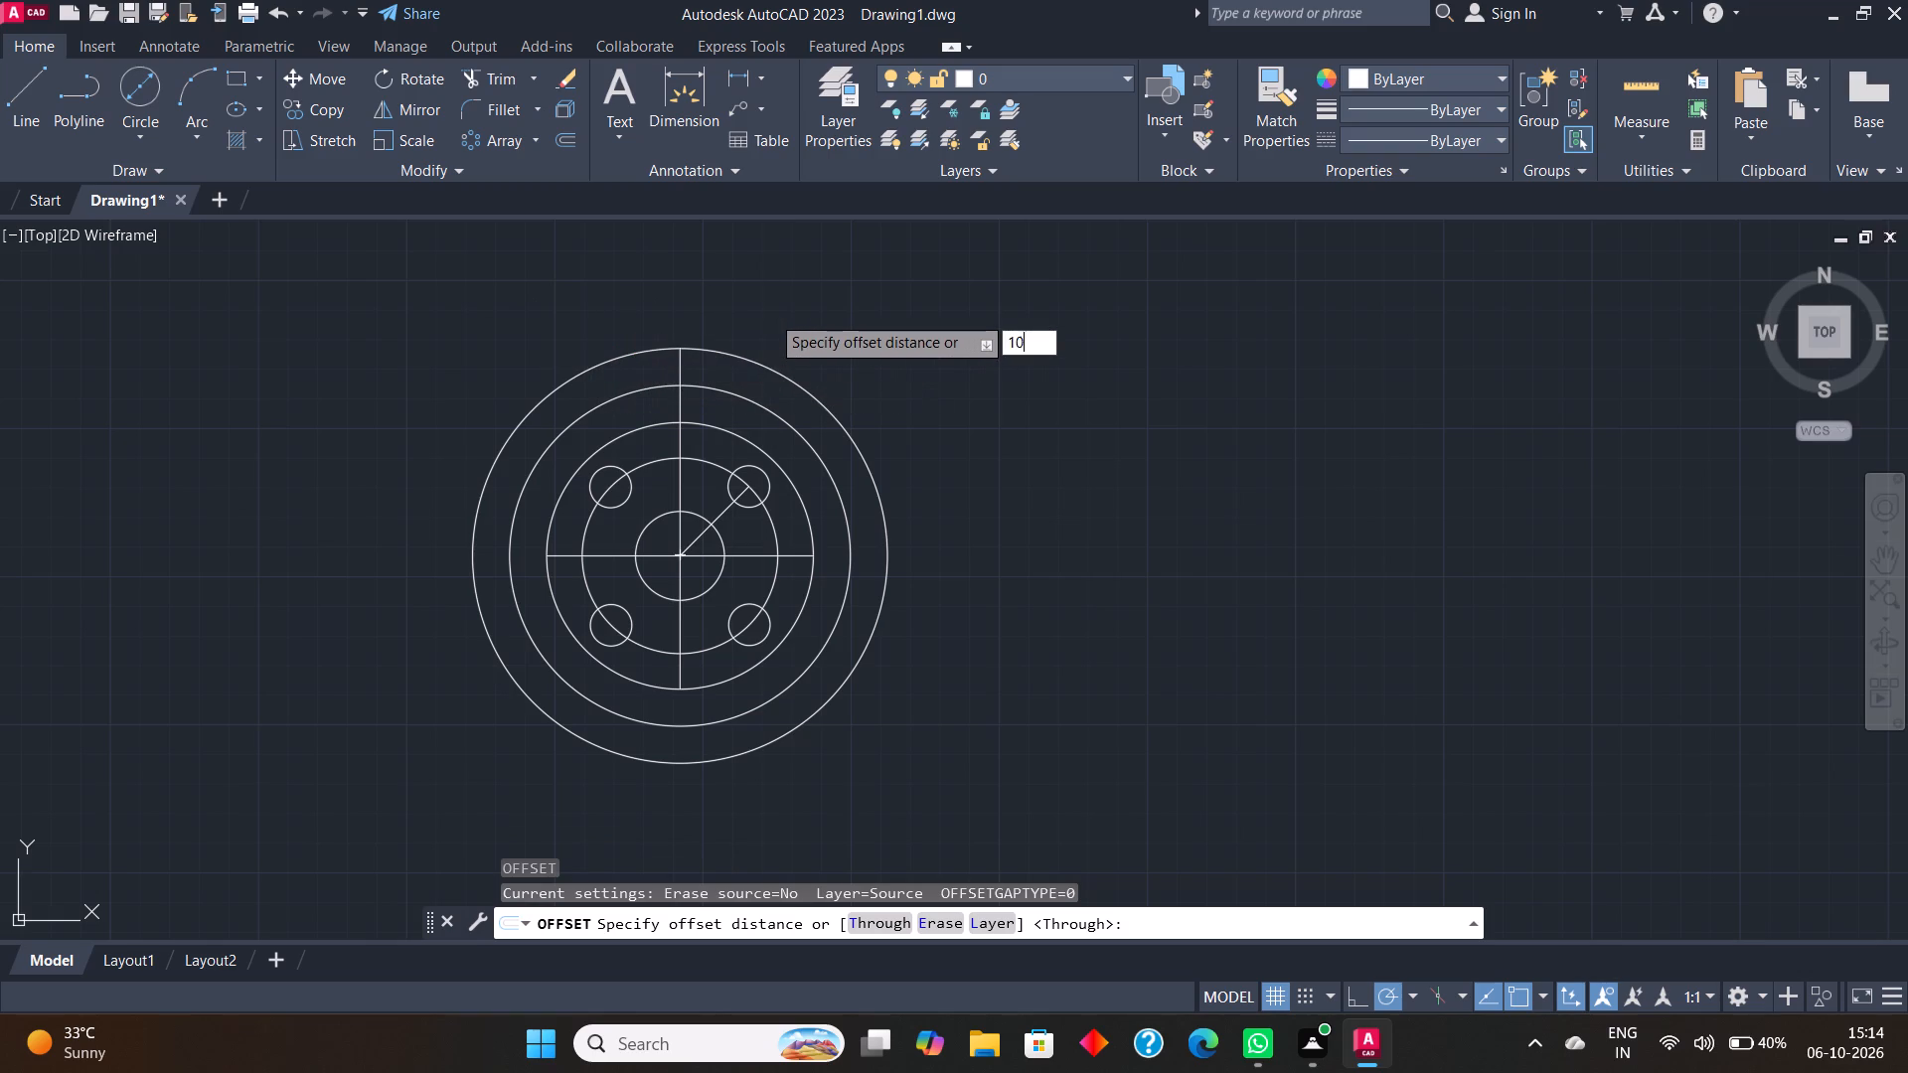
pyautogui.press('Return')
pyautogui.click(772, 316)
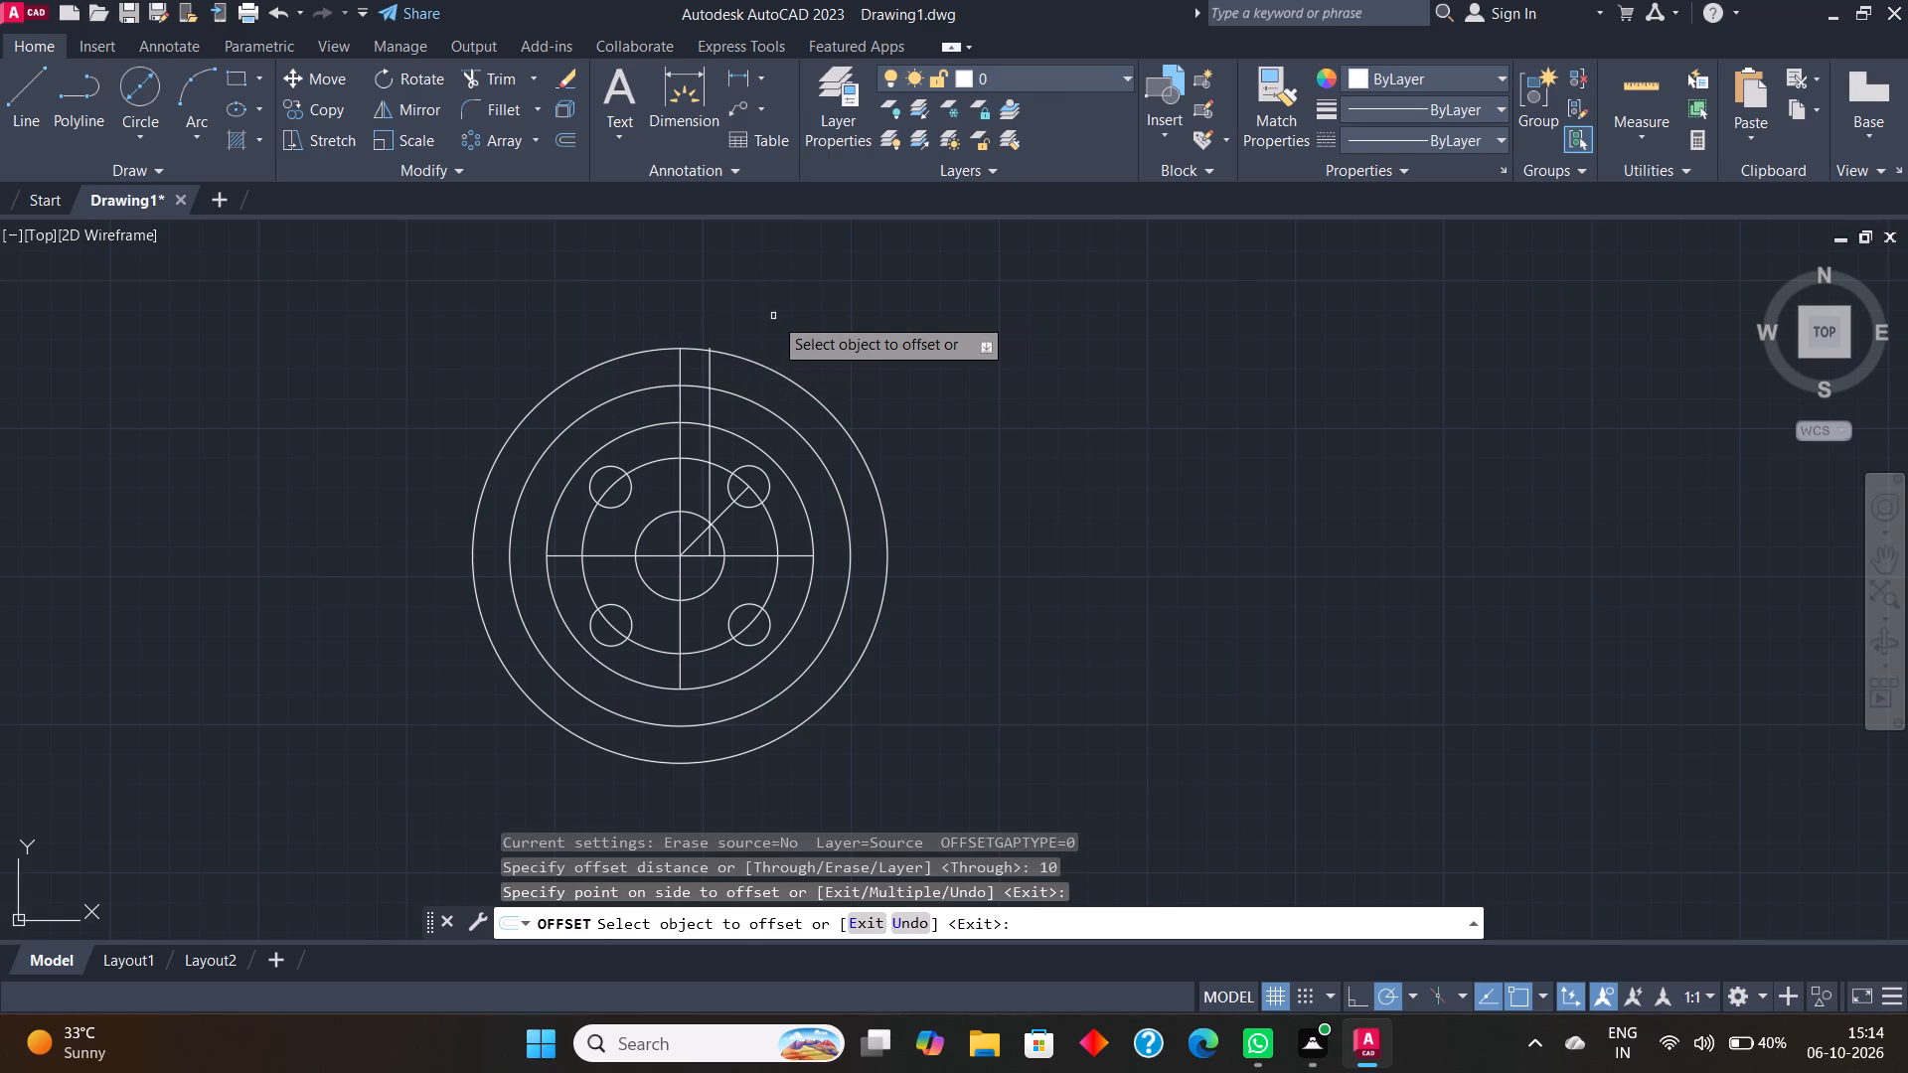
pyautogui.click(683, 367)
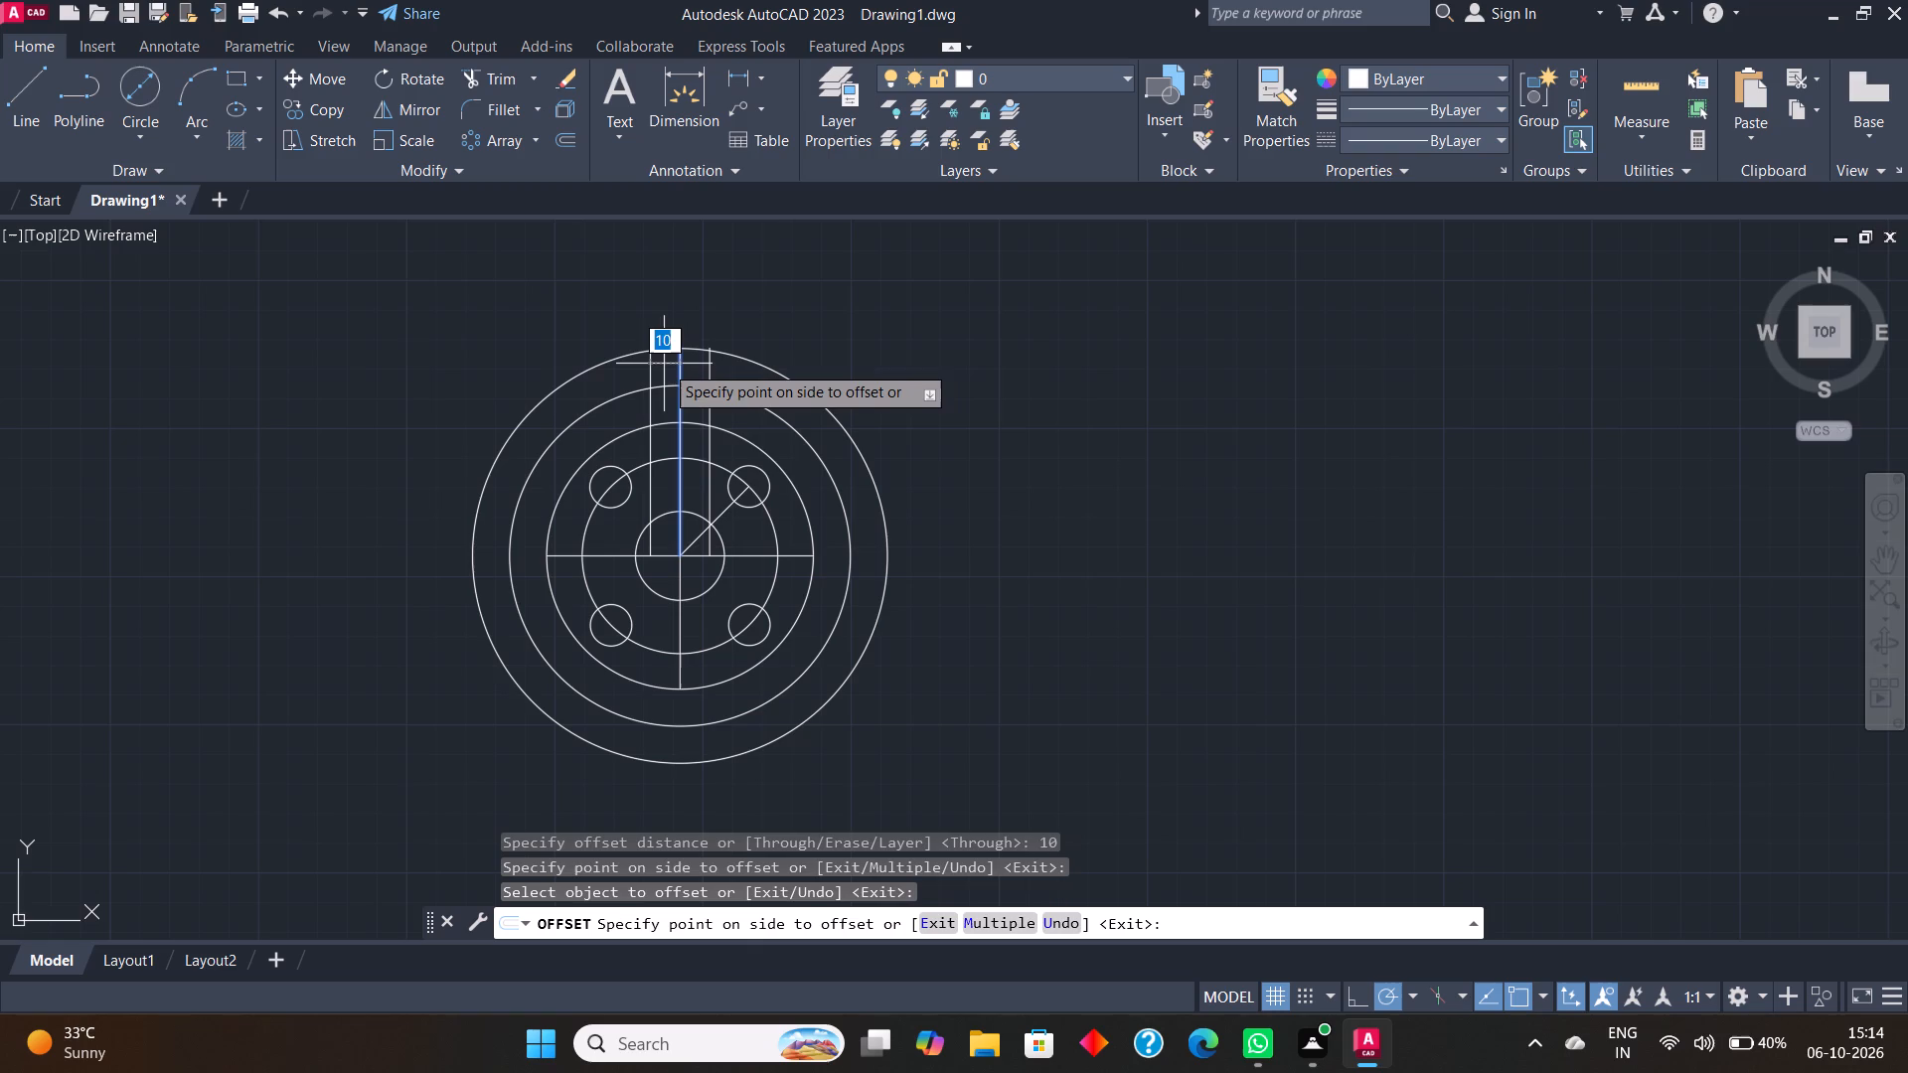
pyautogui.click(662, 364)
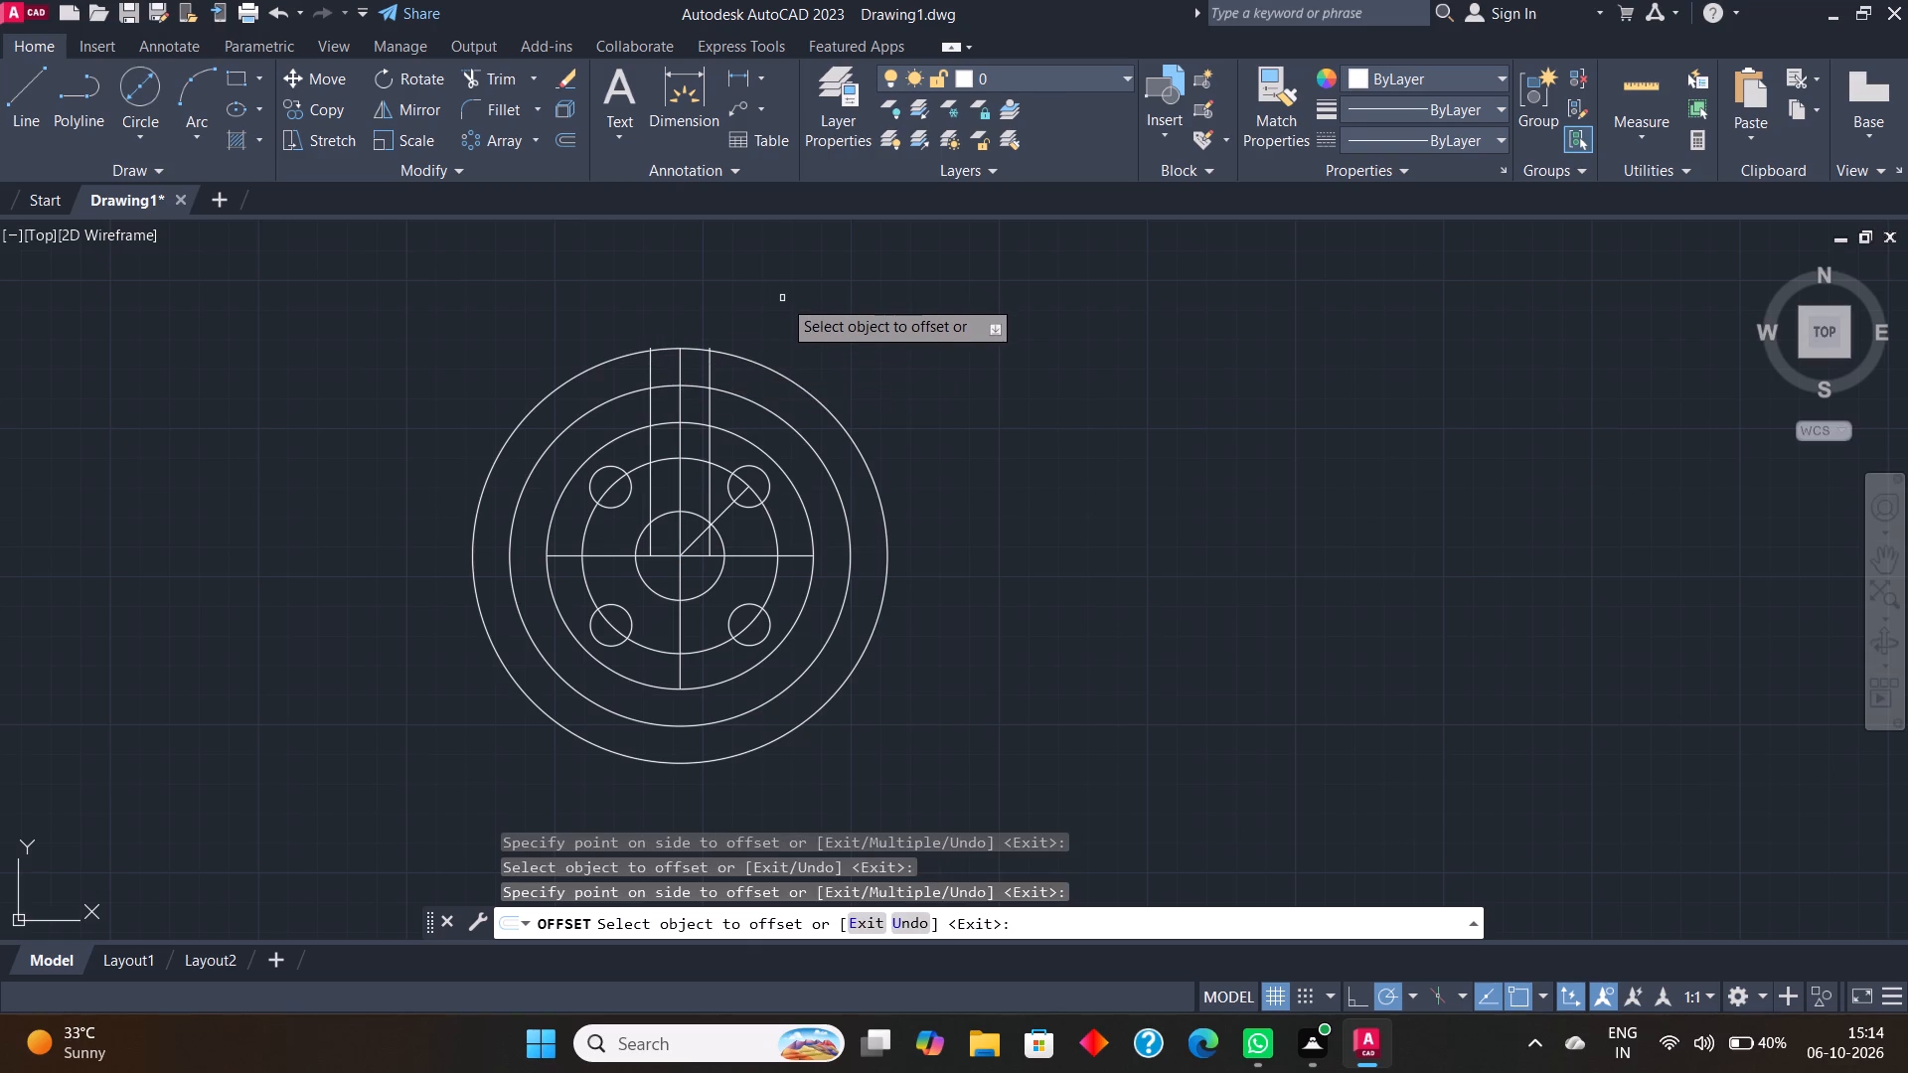
pyautogui.press('Escape')
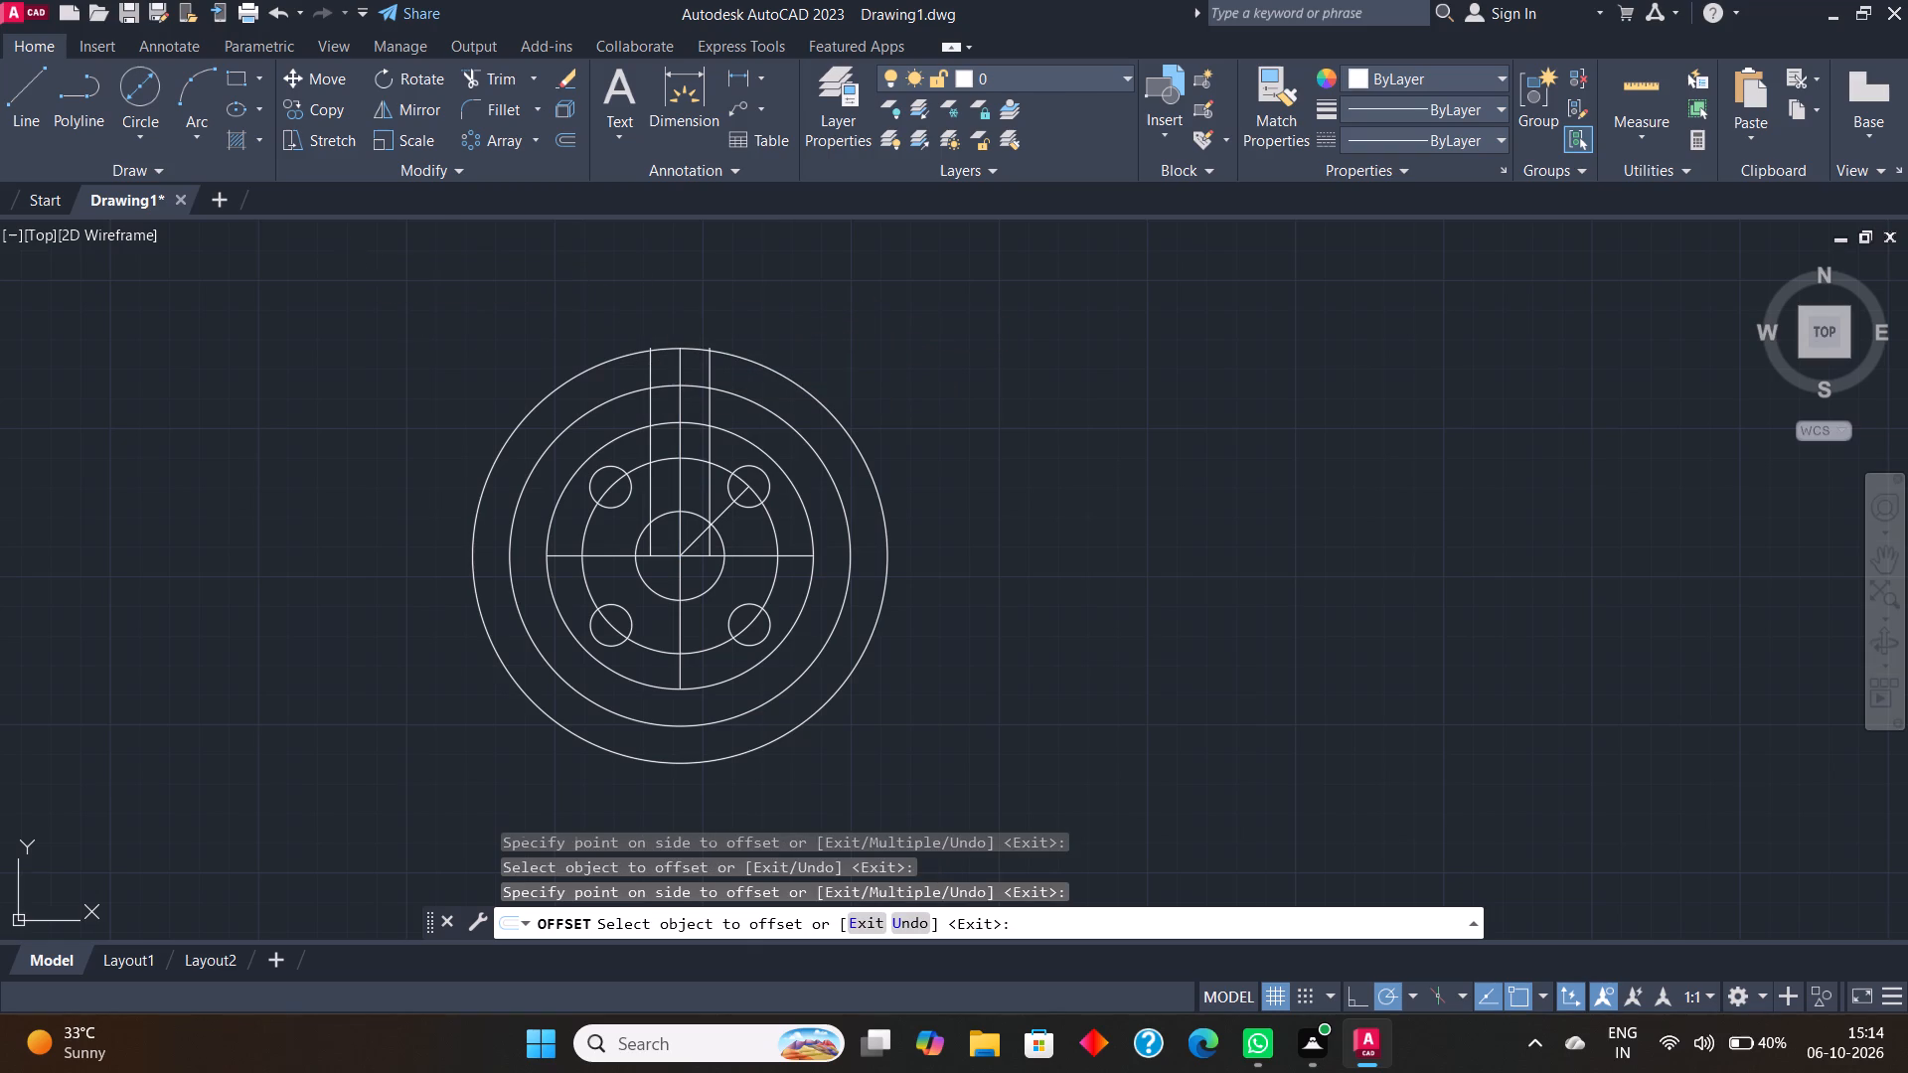
# Trim the top ends of the two offset vertical lines where they stick out beyond the 140 diameter circle.
pyautogui.click(478, 72)
pyautogui.scroll(-4, 670, 339)
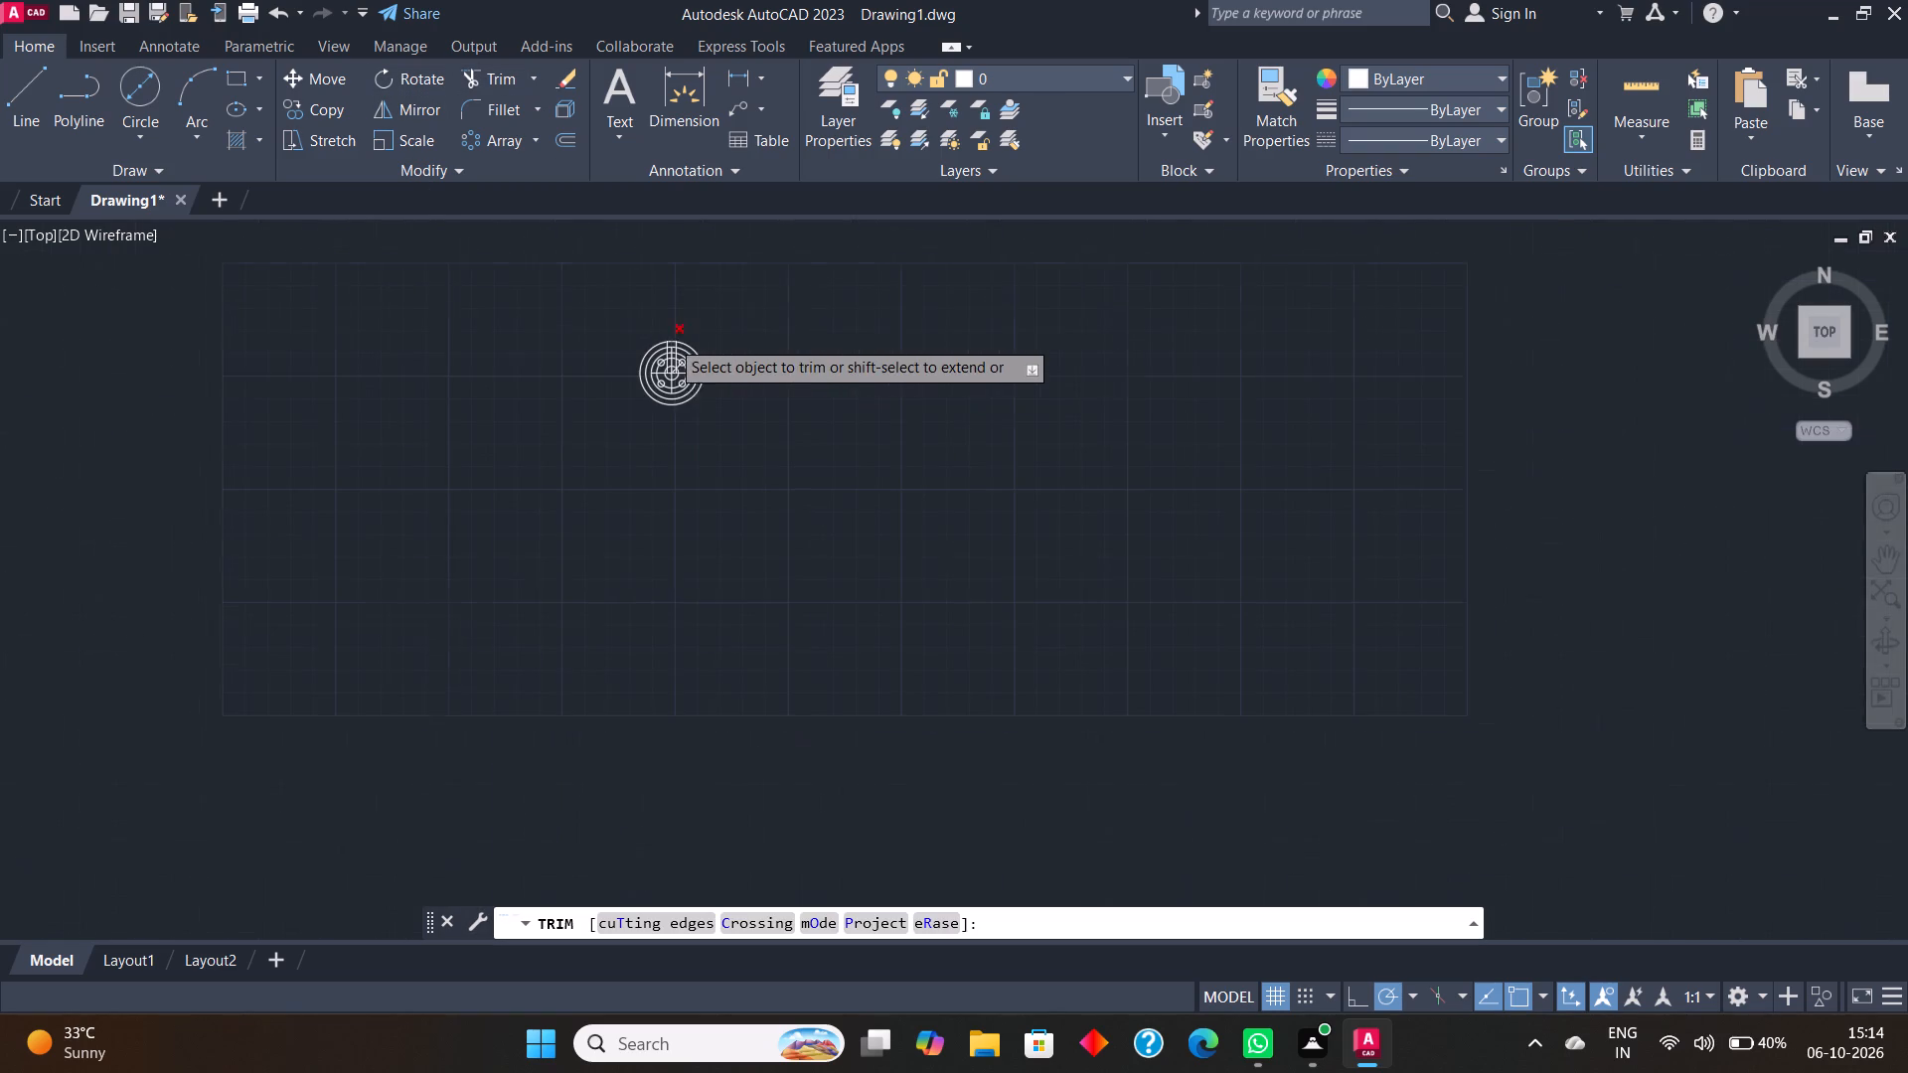
pyautogui.scroll(10, 670, 335)
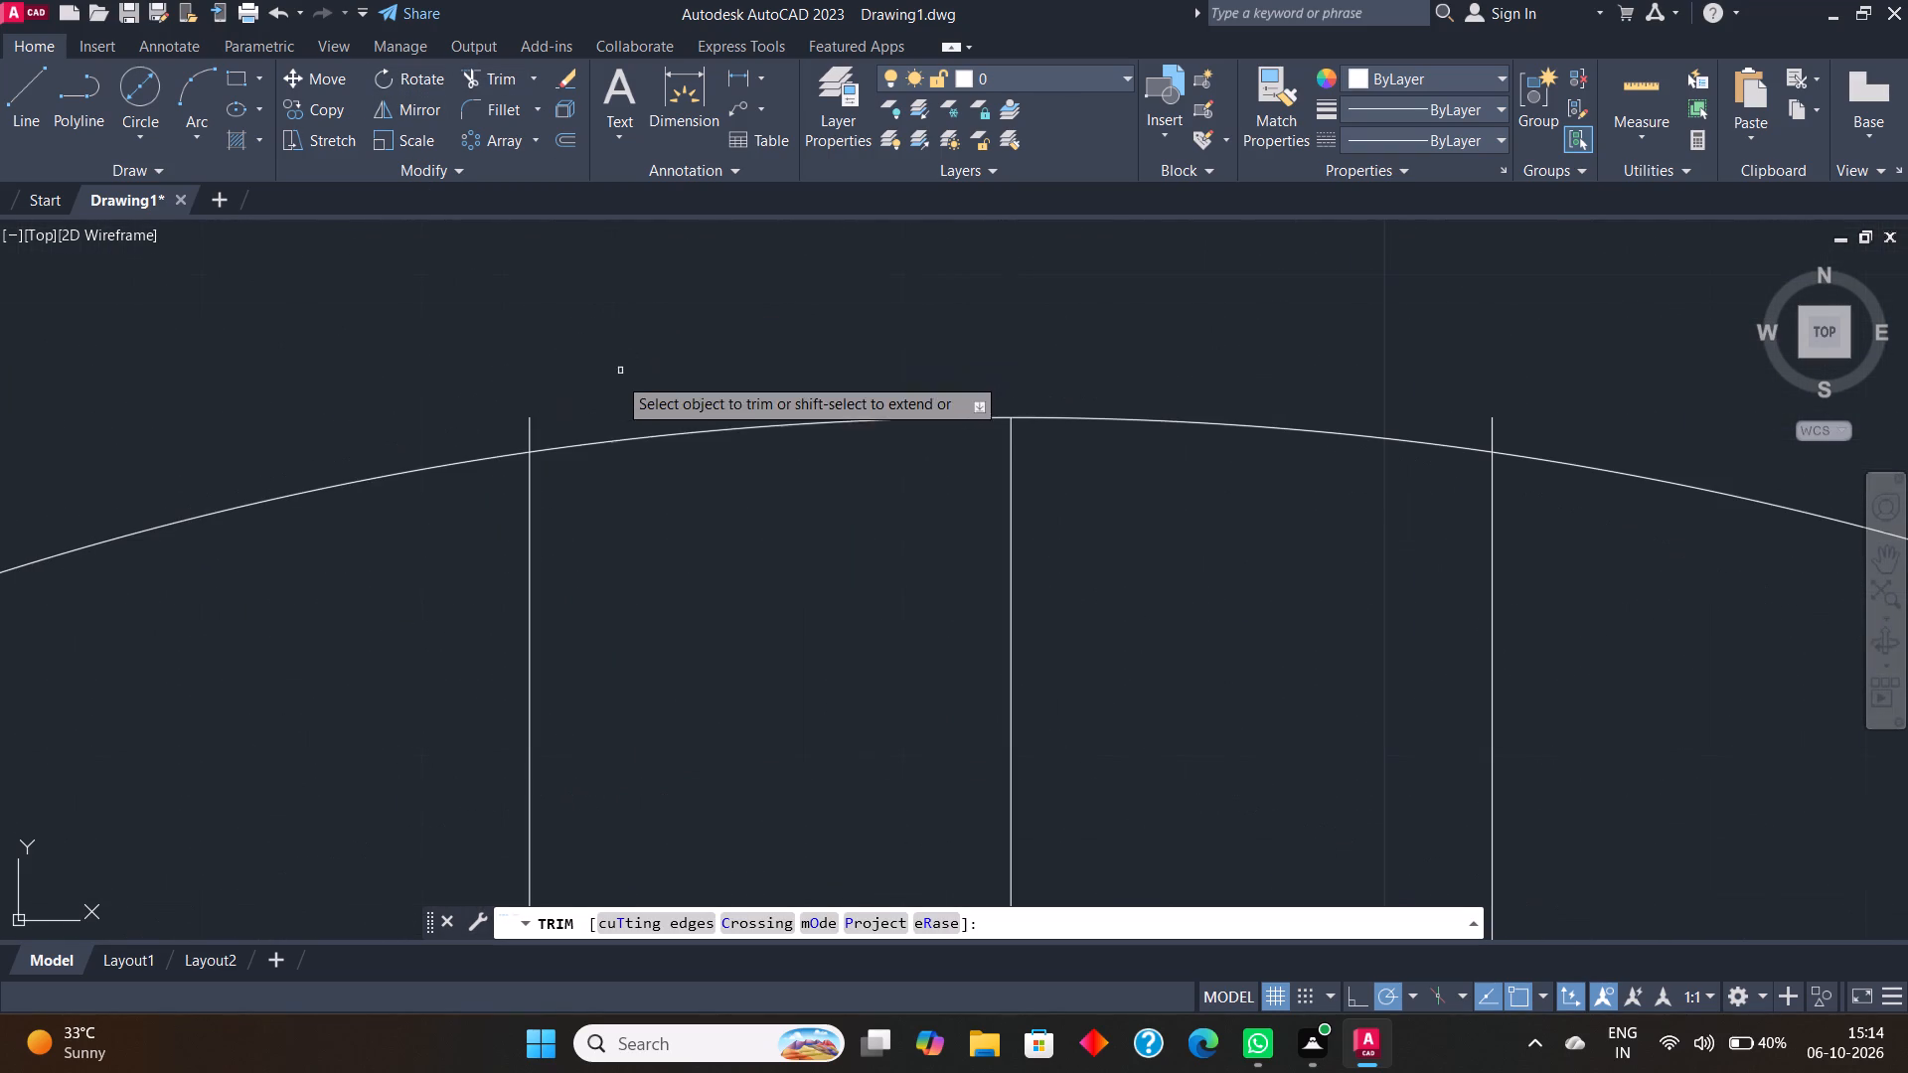
pyautogui.click(527, 426)
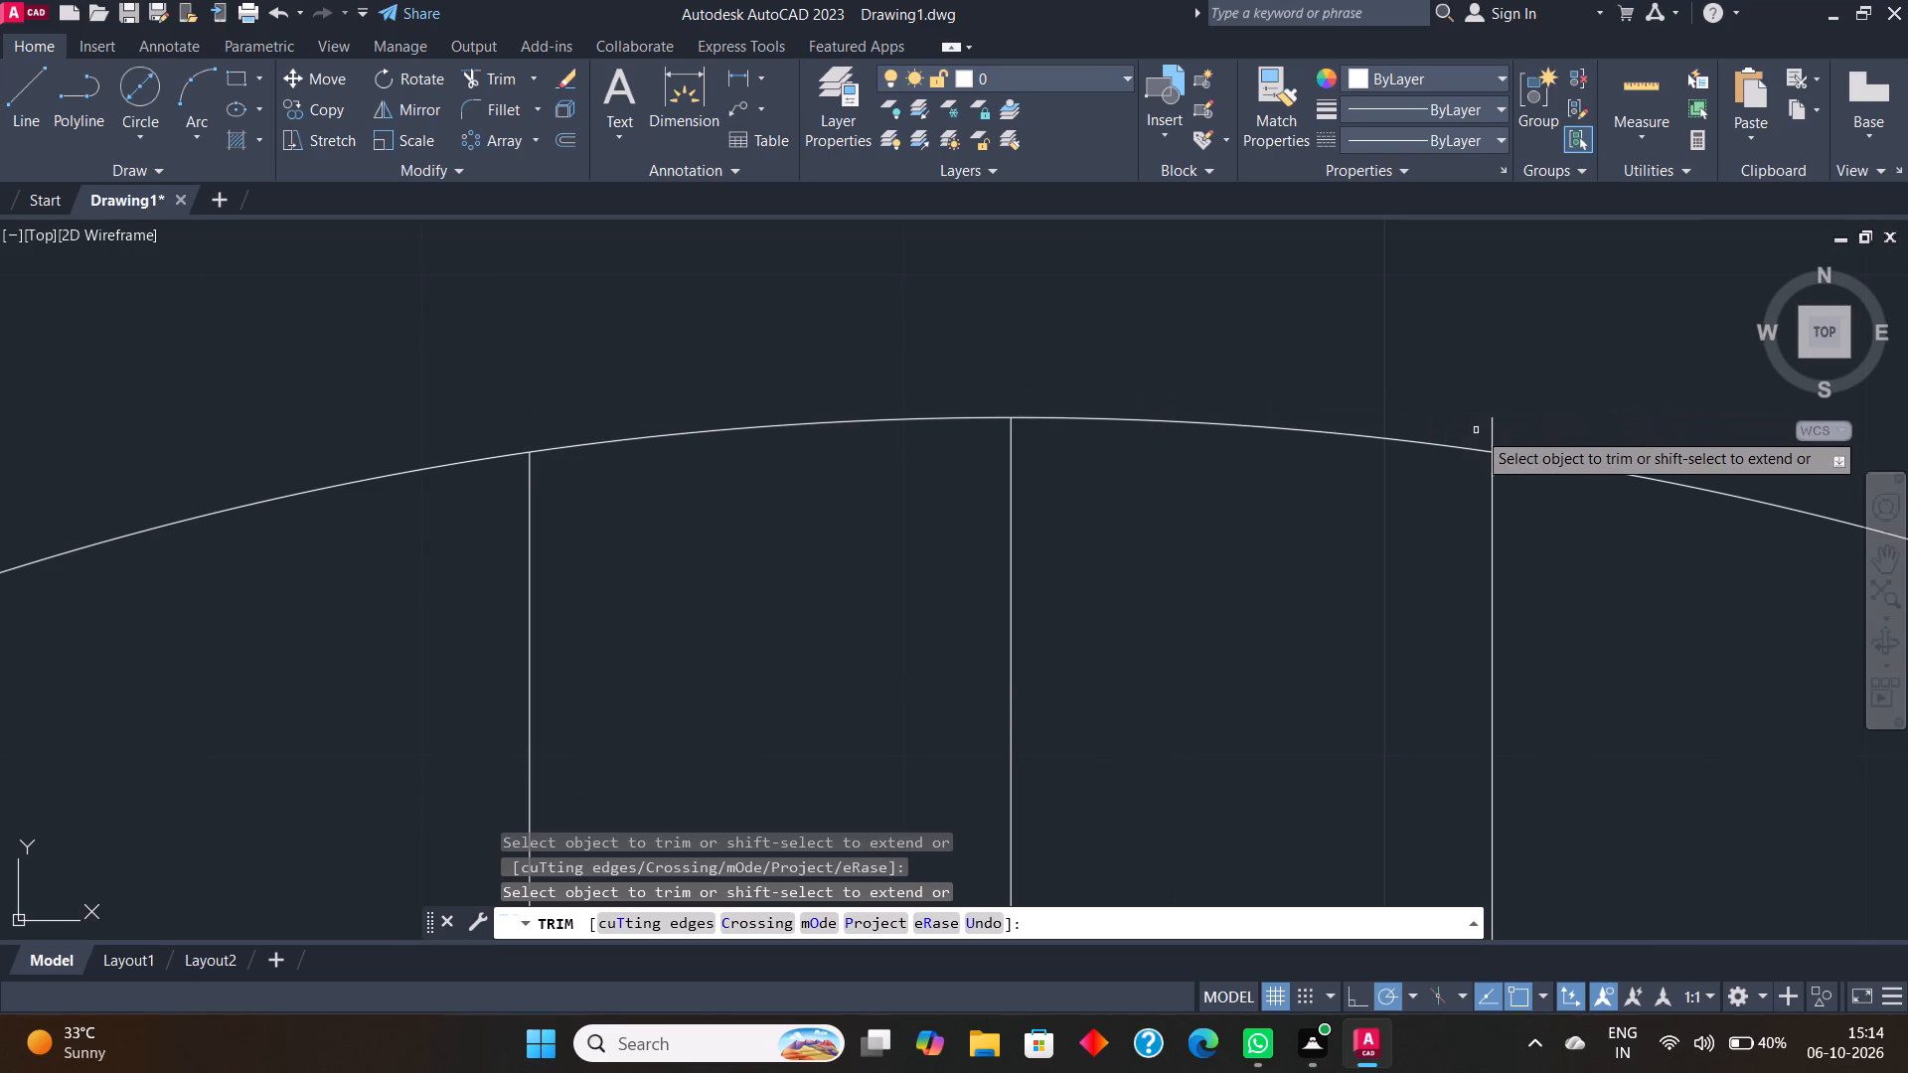
pyautogui.click(1494, 431)
pyautogui.press('Escape')
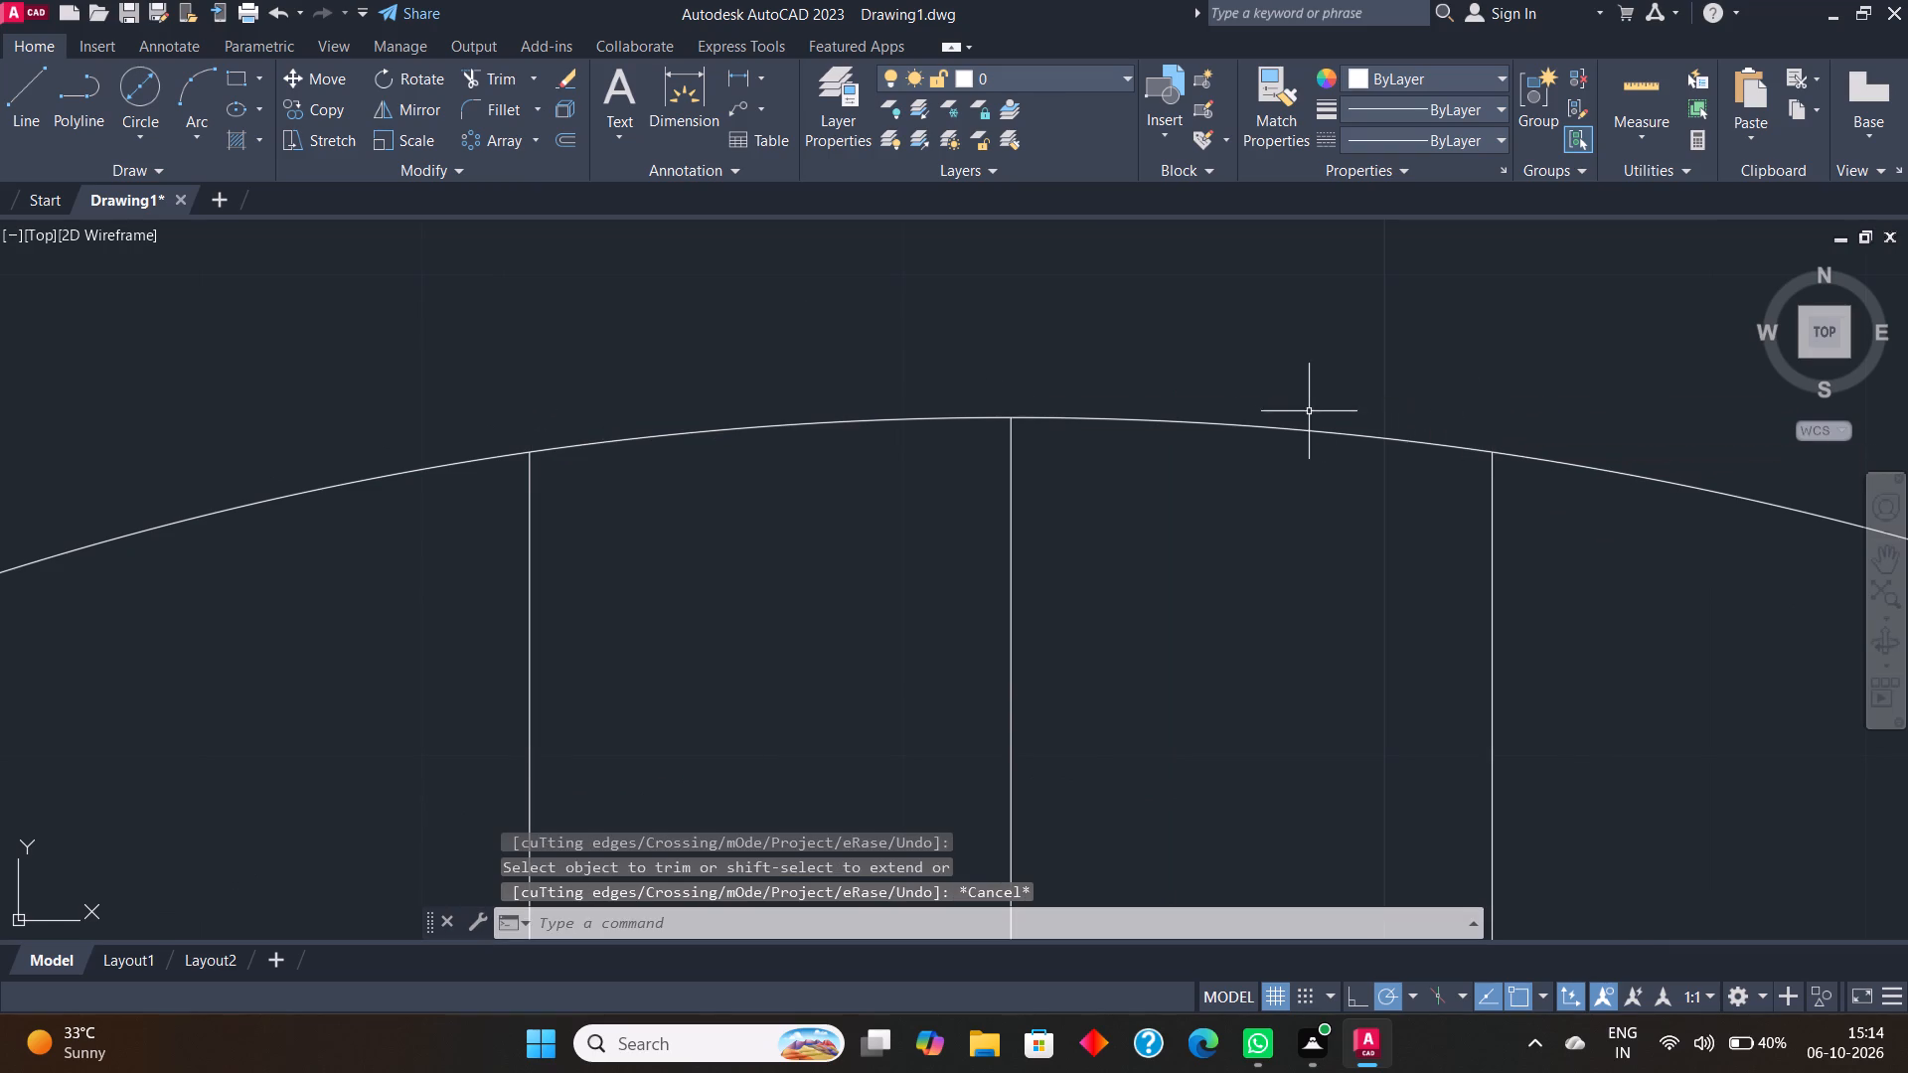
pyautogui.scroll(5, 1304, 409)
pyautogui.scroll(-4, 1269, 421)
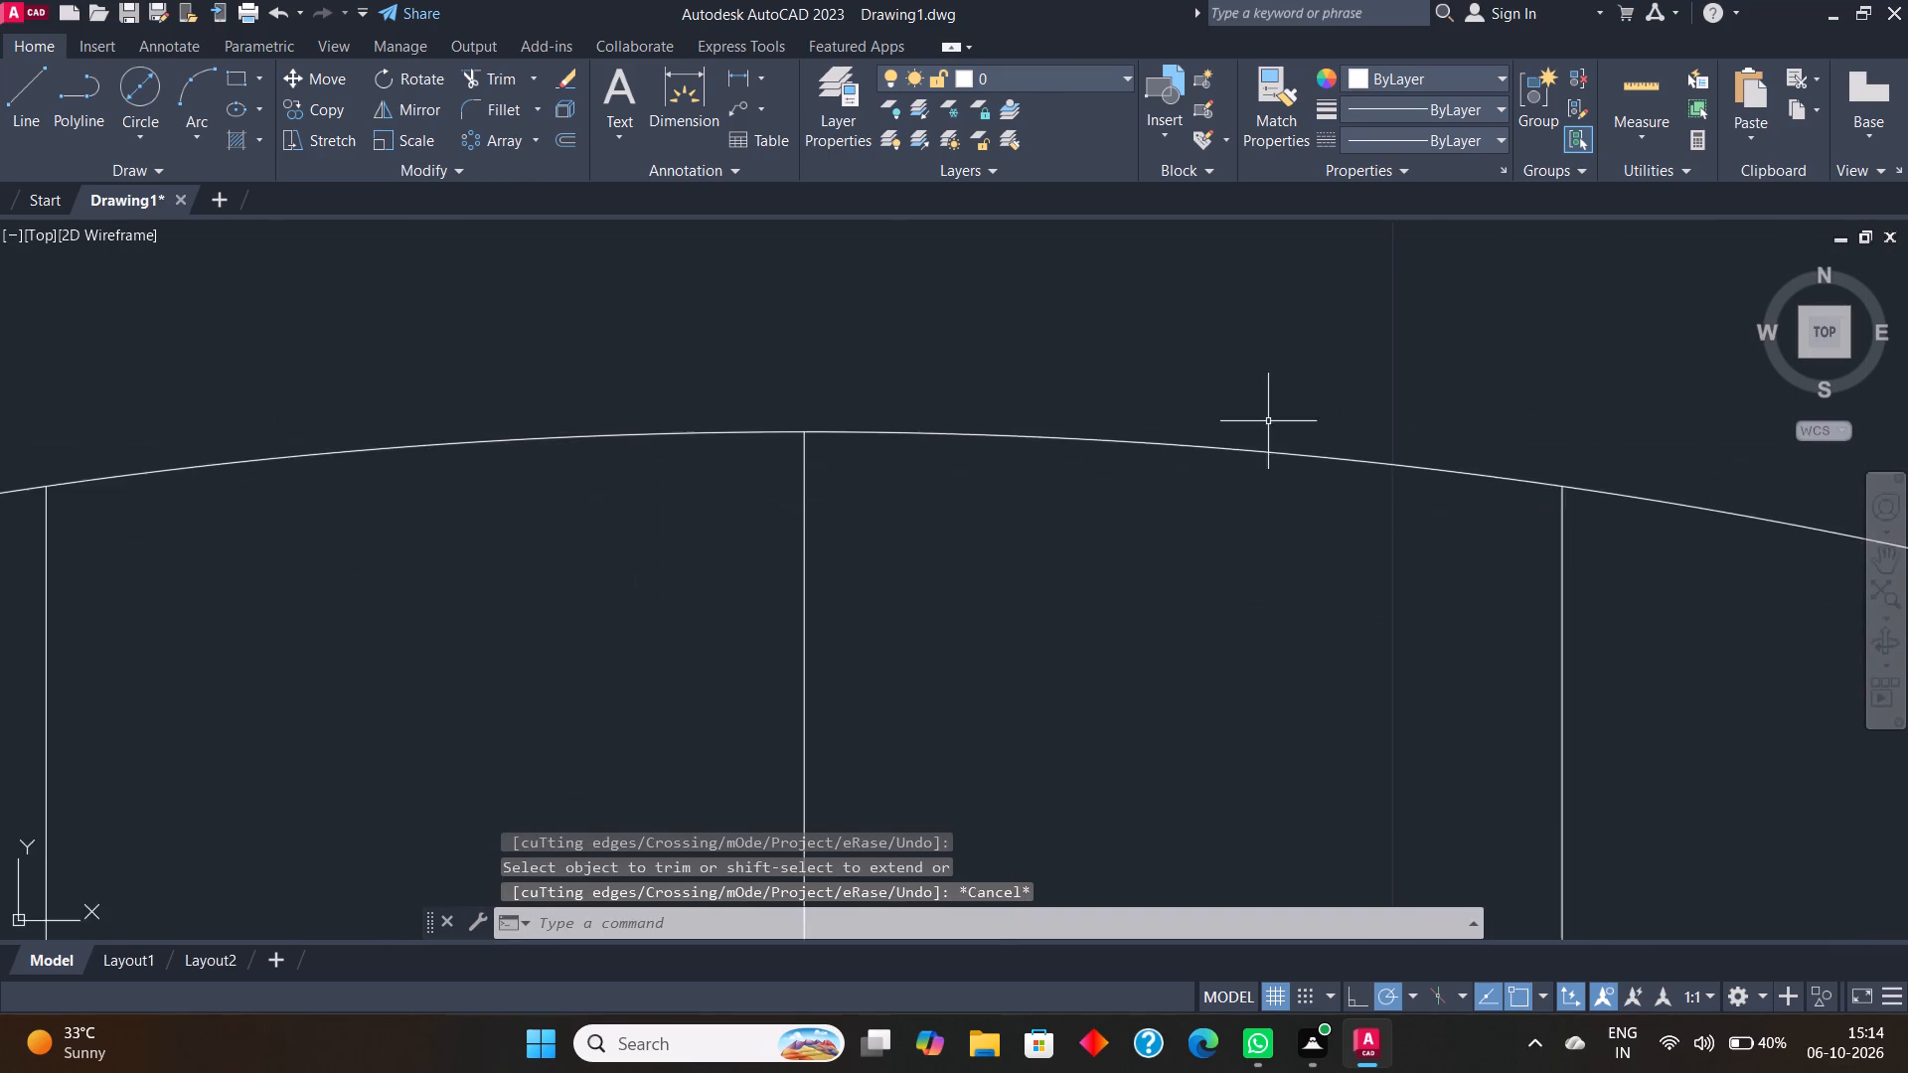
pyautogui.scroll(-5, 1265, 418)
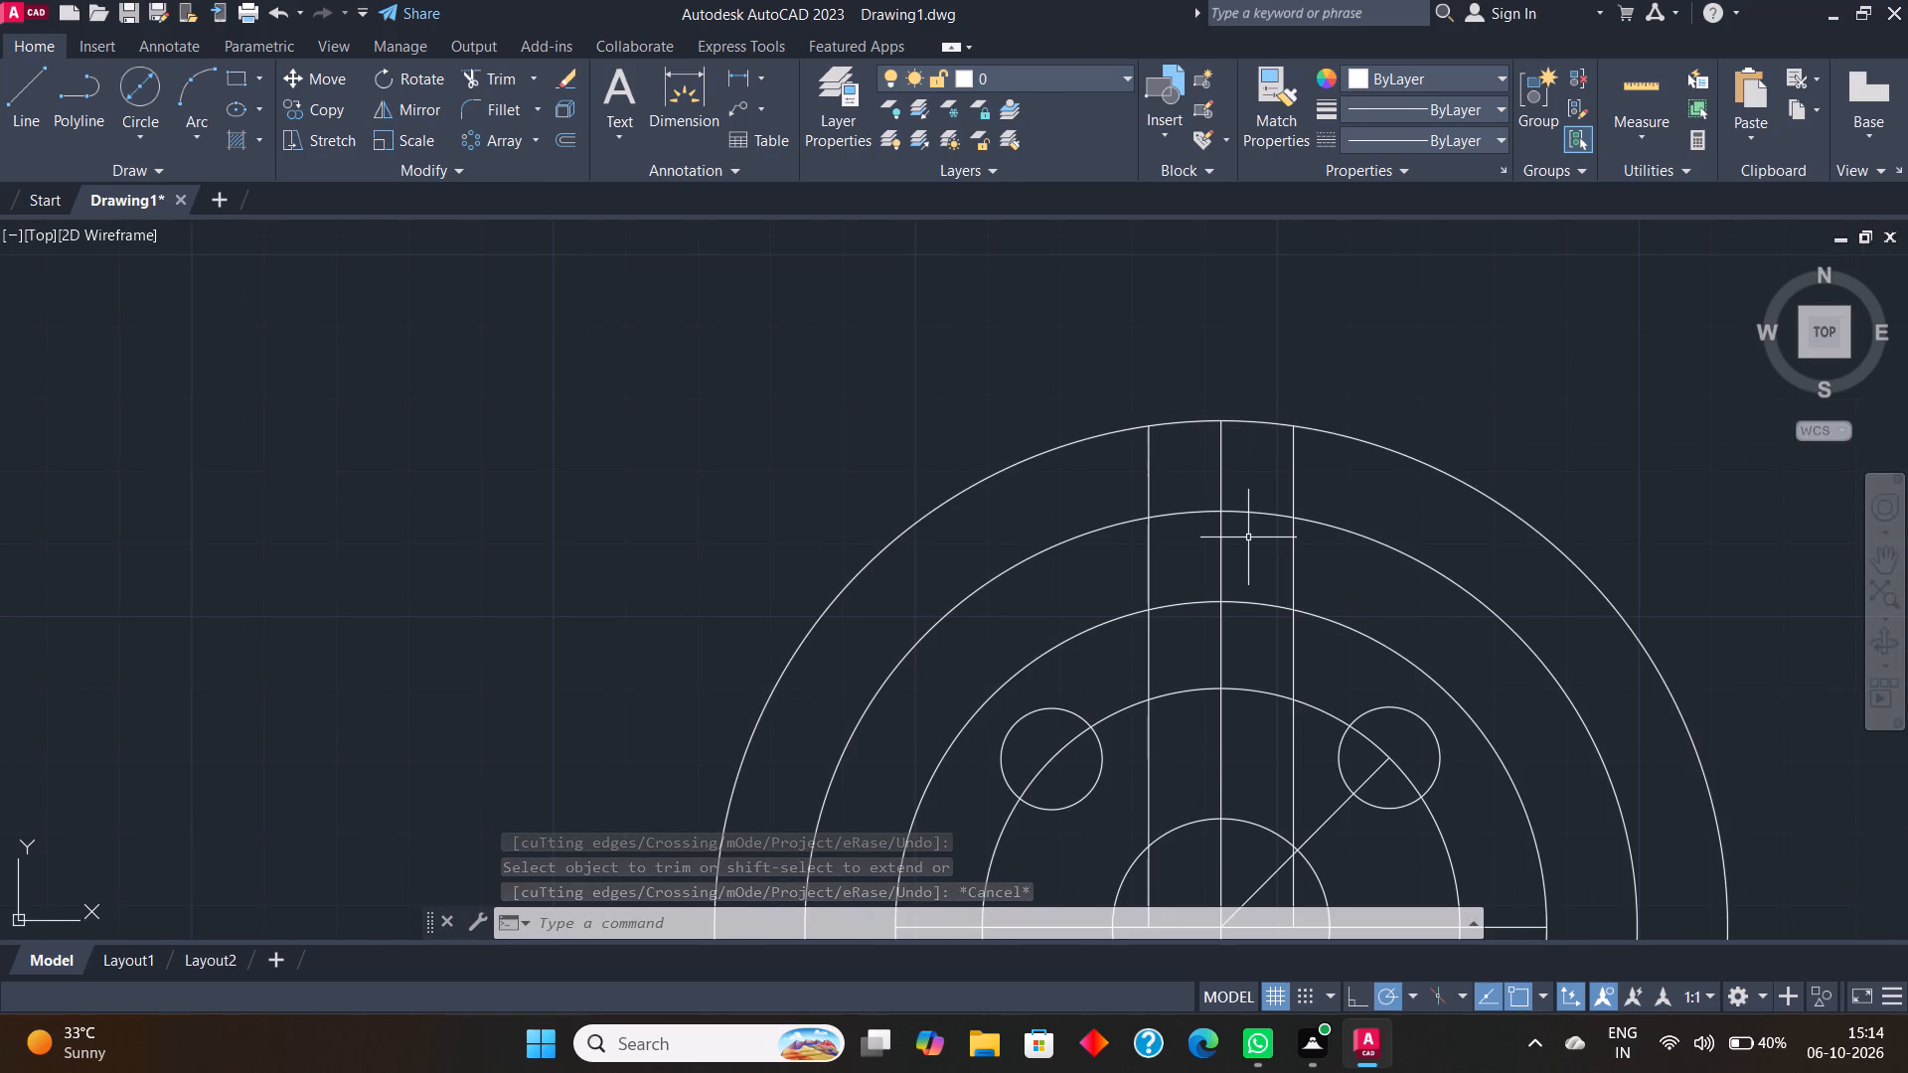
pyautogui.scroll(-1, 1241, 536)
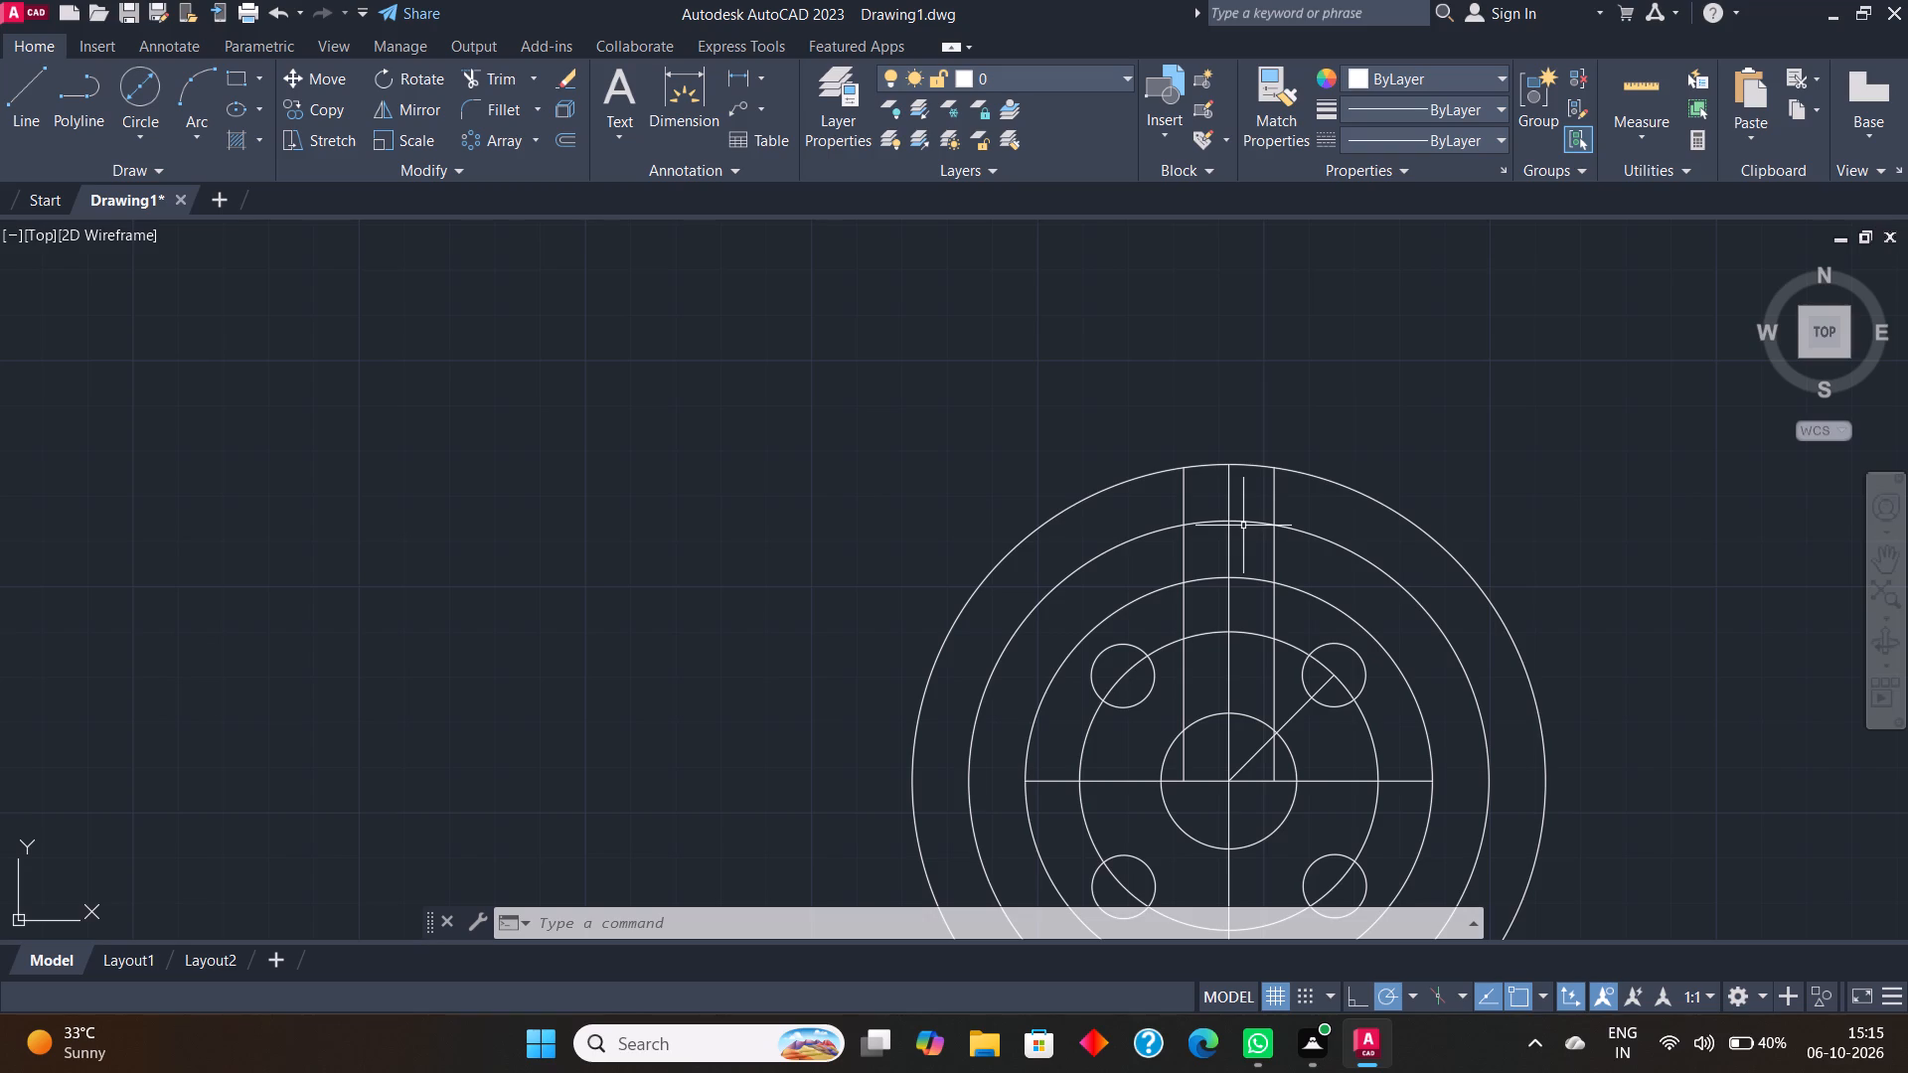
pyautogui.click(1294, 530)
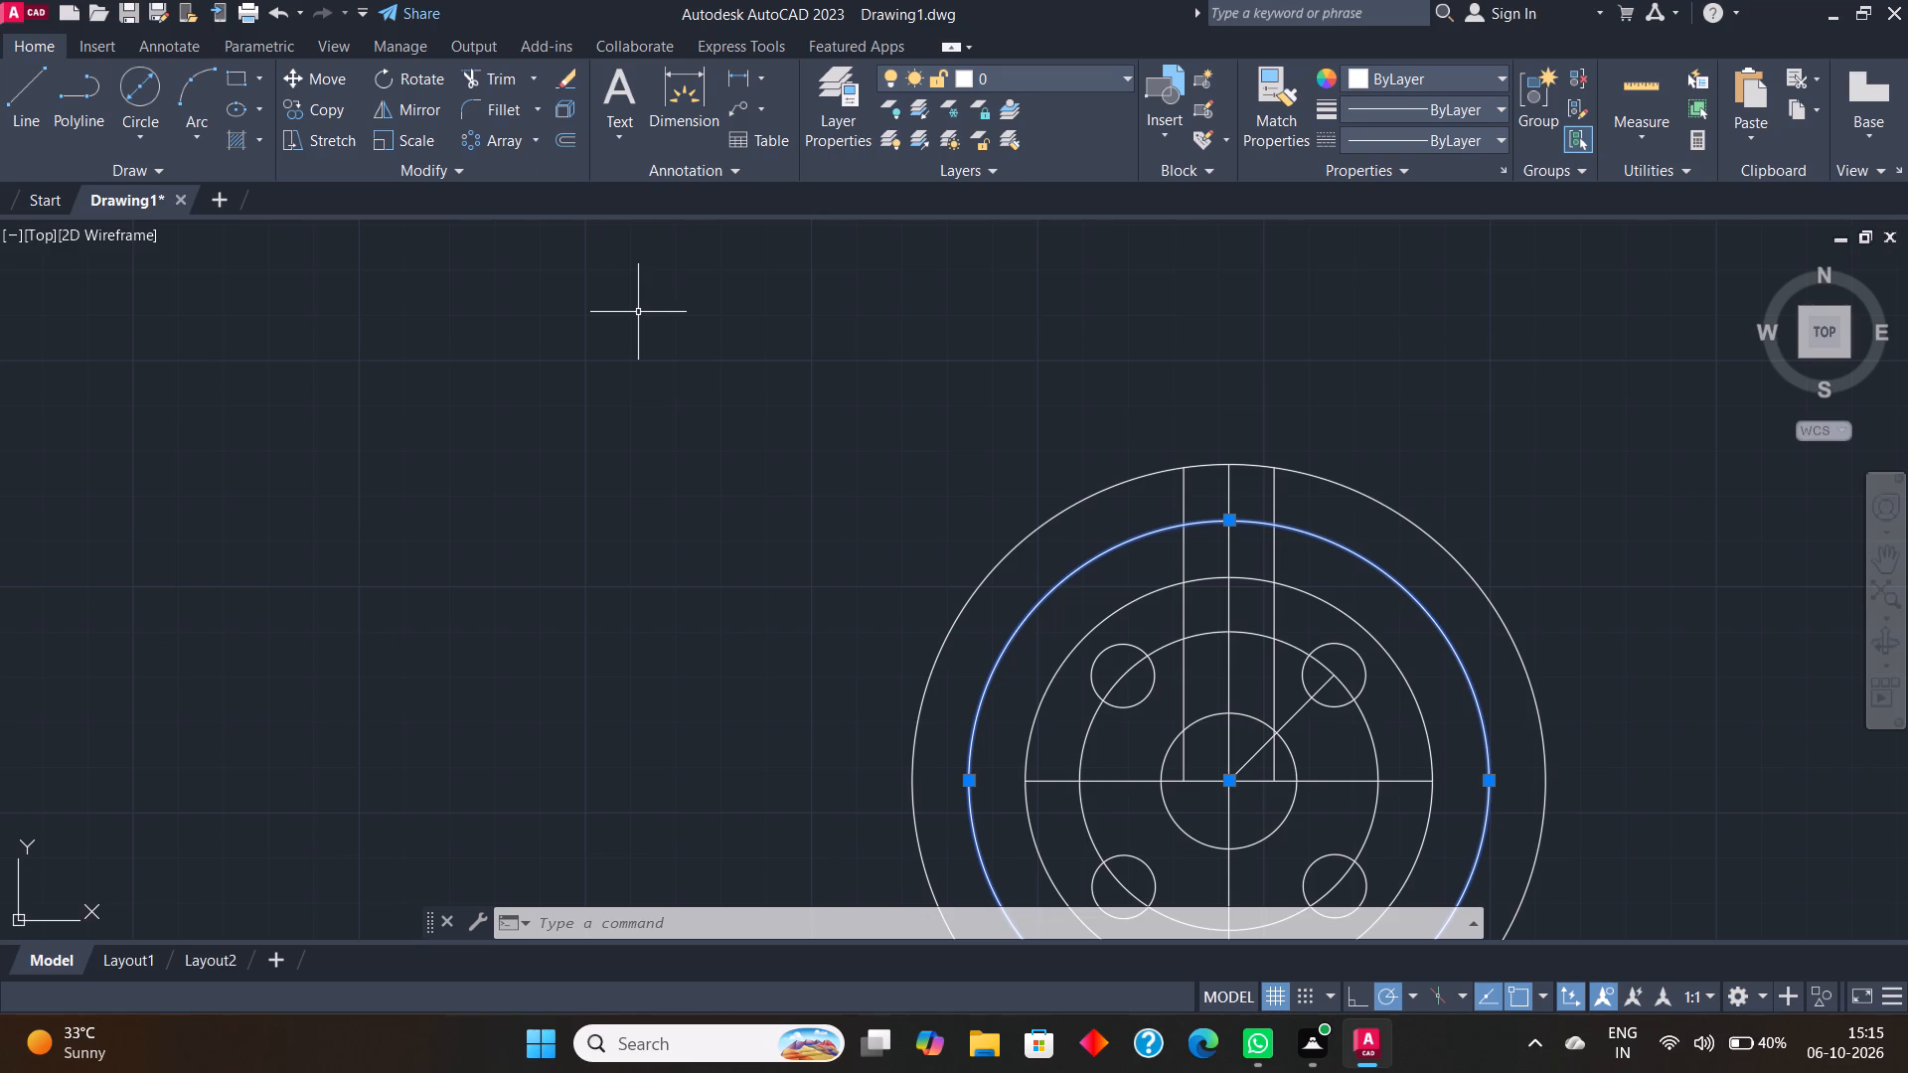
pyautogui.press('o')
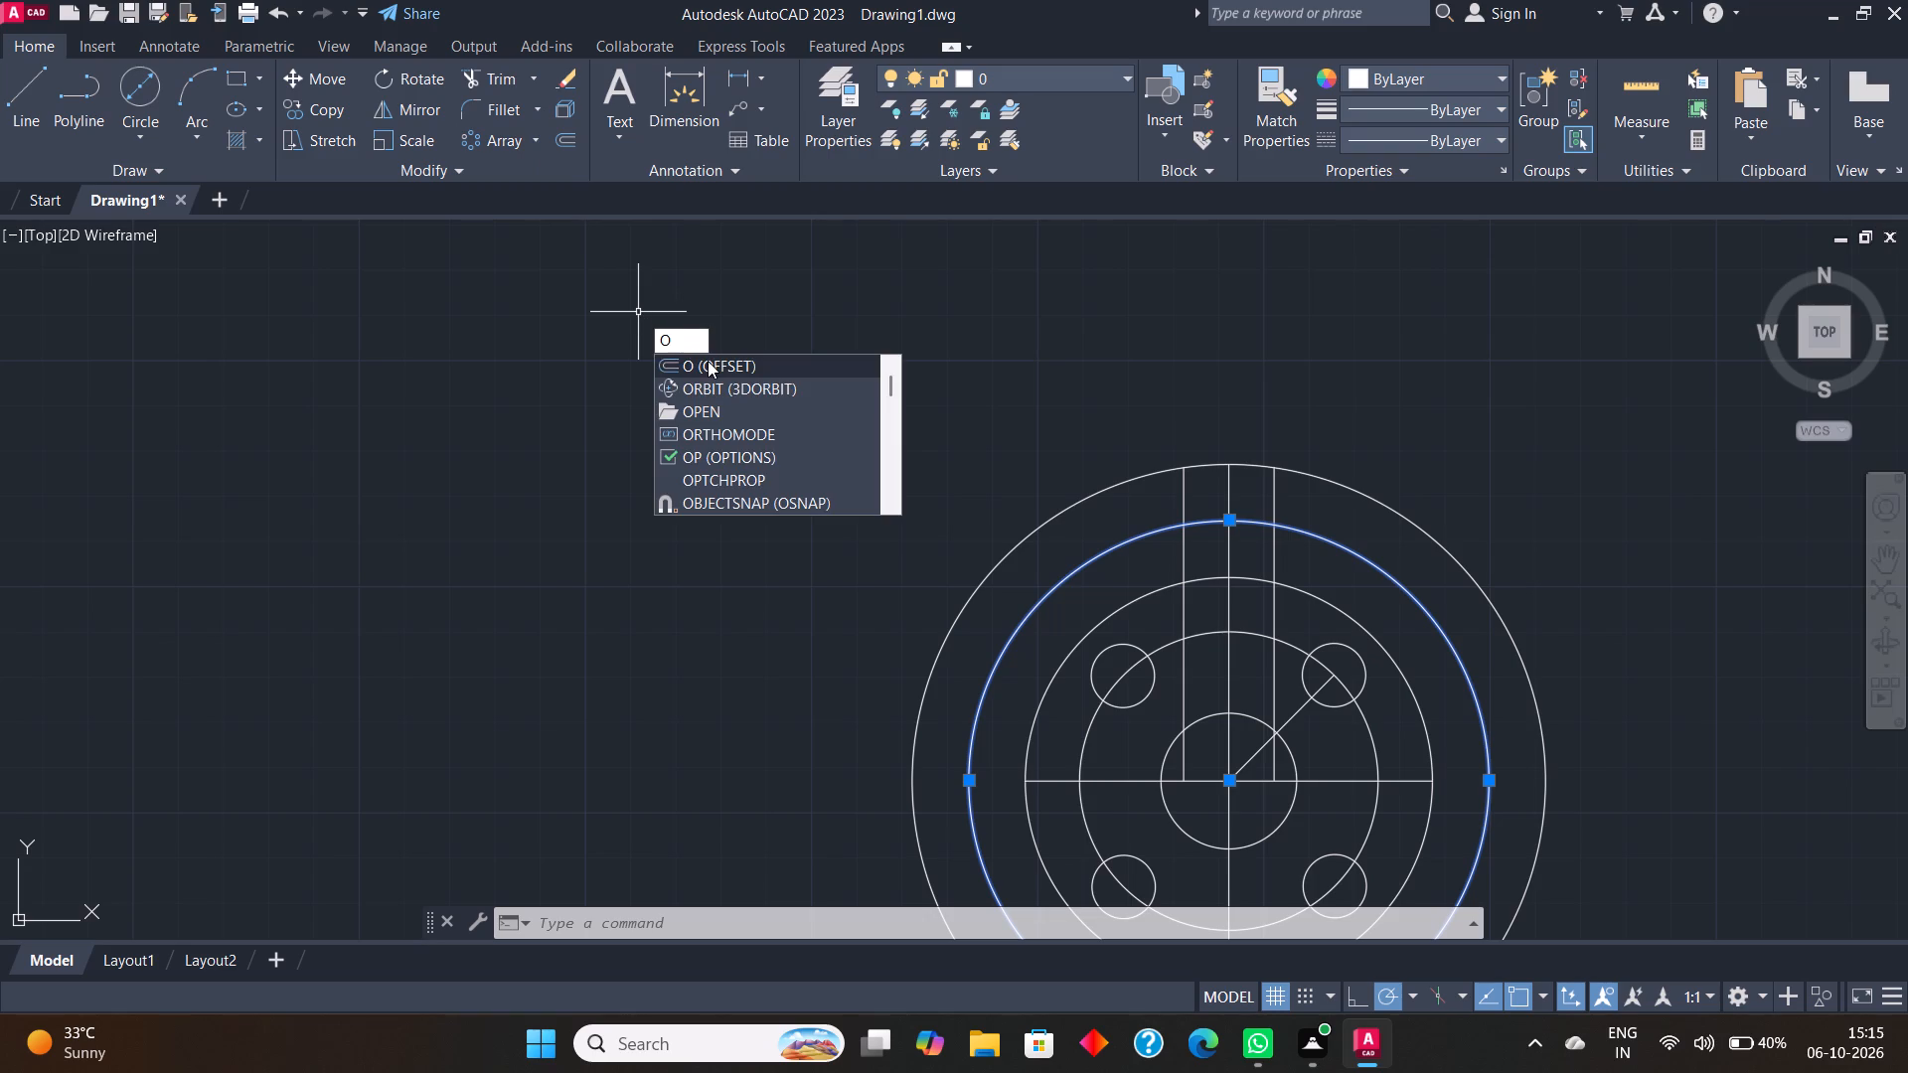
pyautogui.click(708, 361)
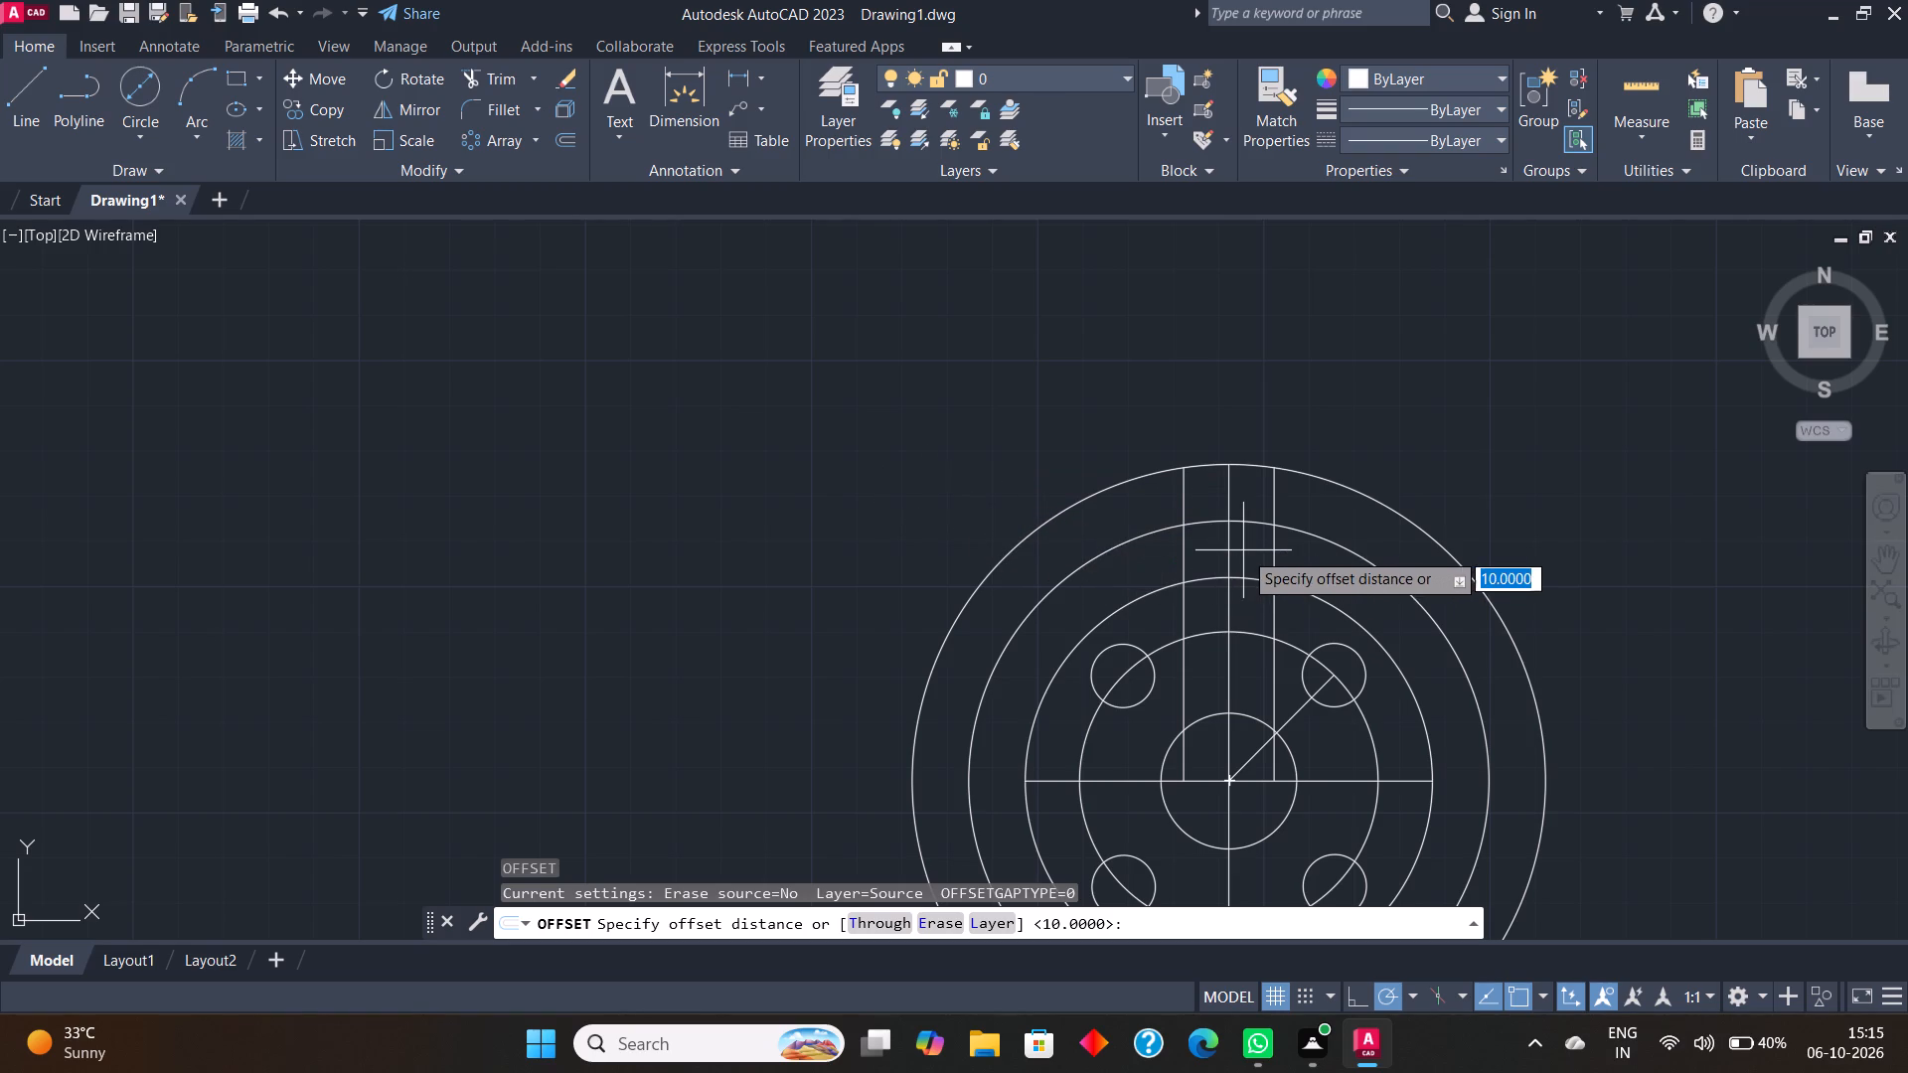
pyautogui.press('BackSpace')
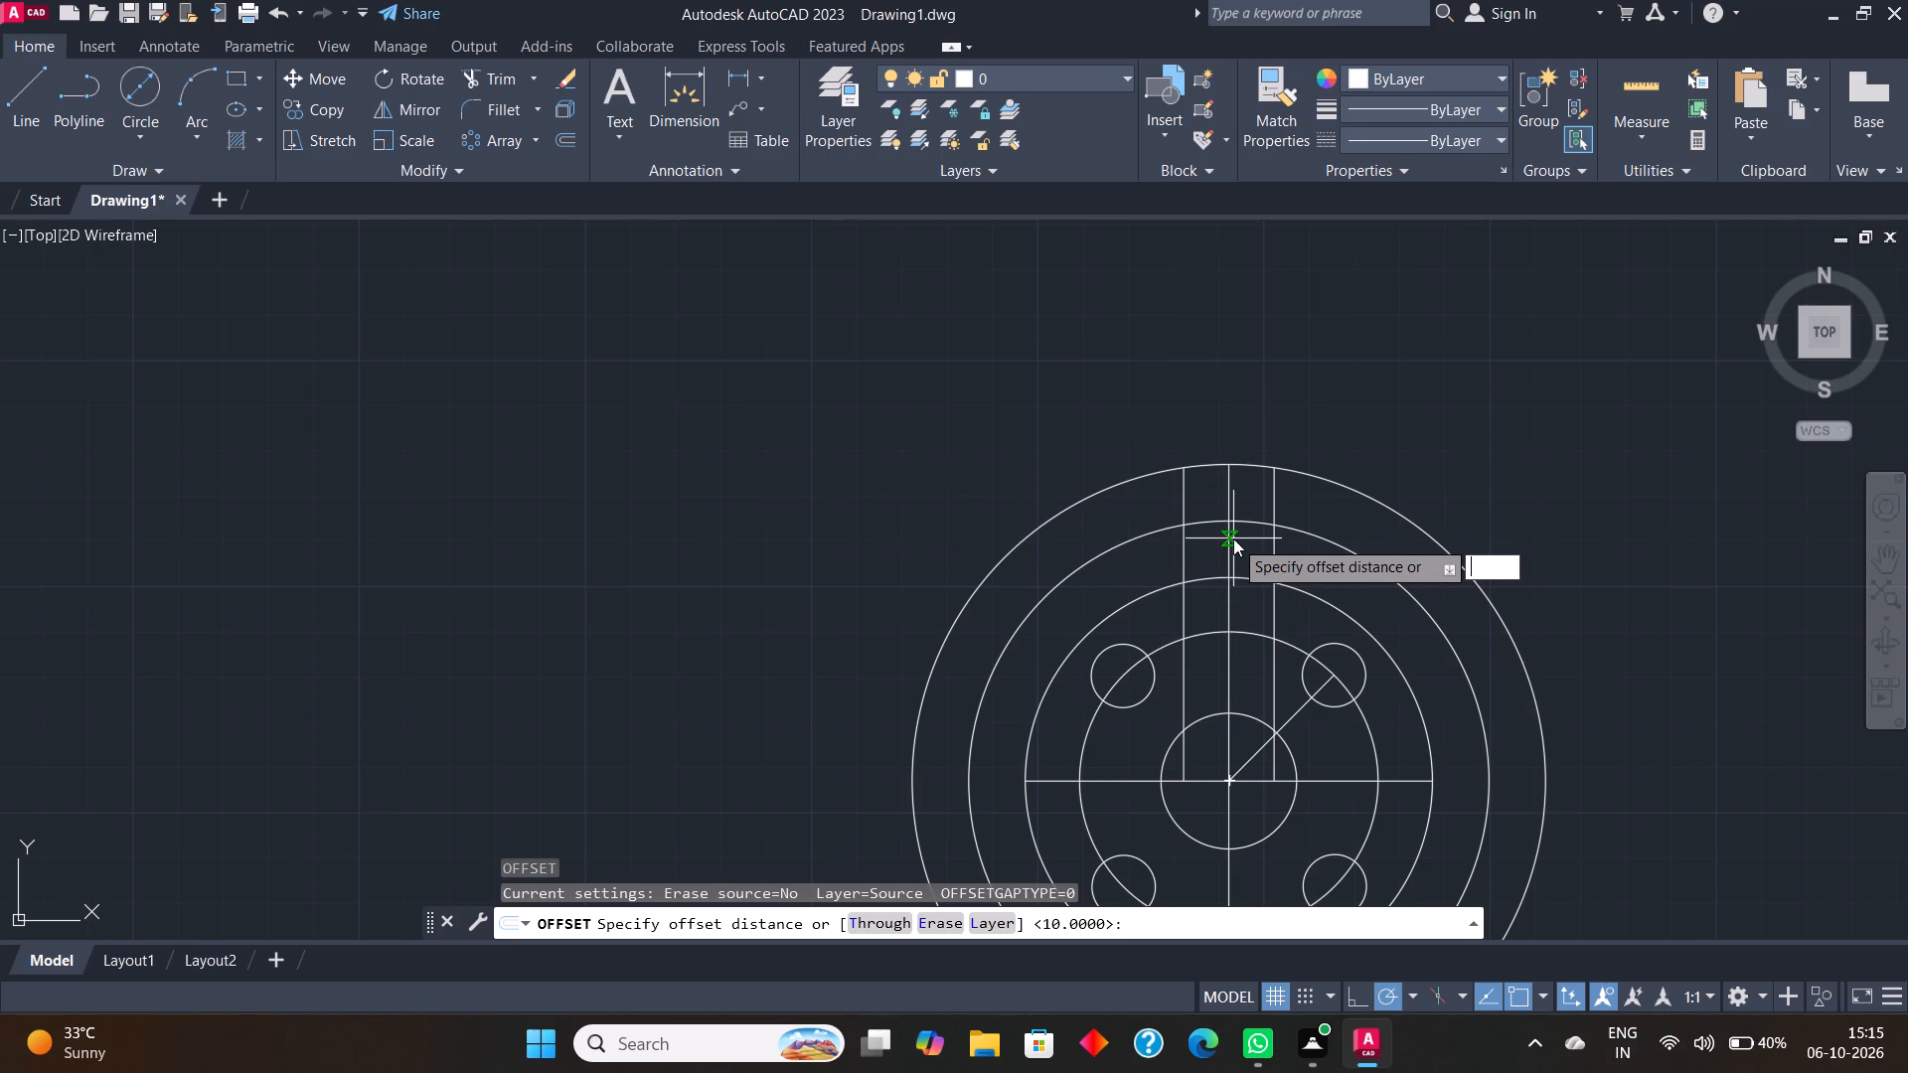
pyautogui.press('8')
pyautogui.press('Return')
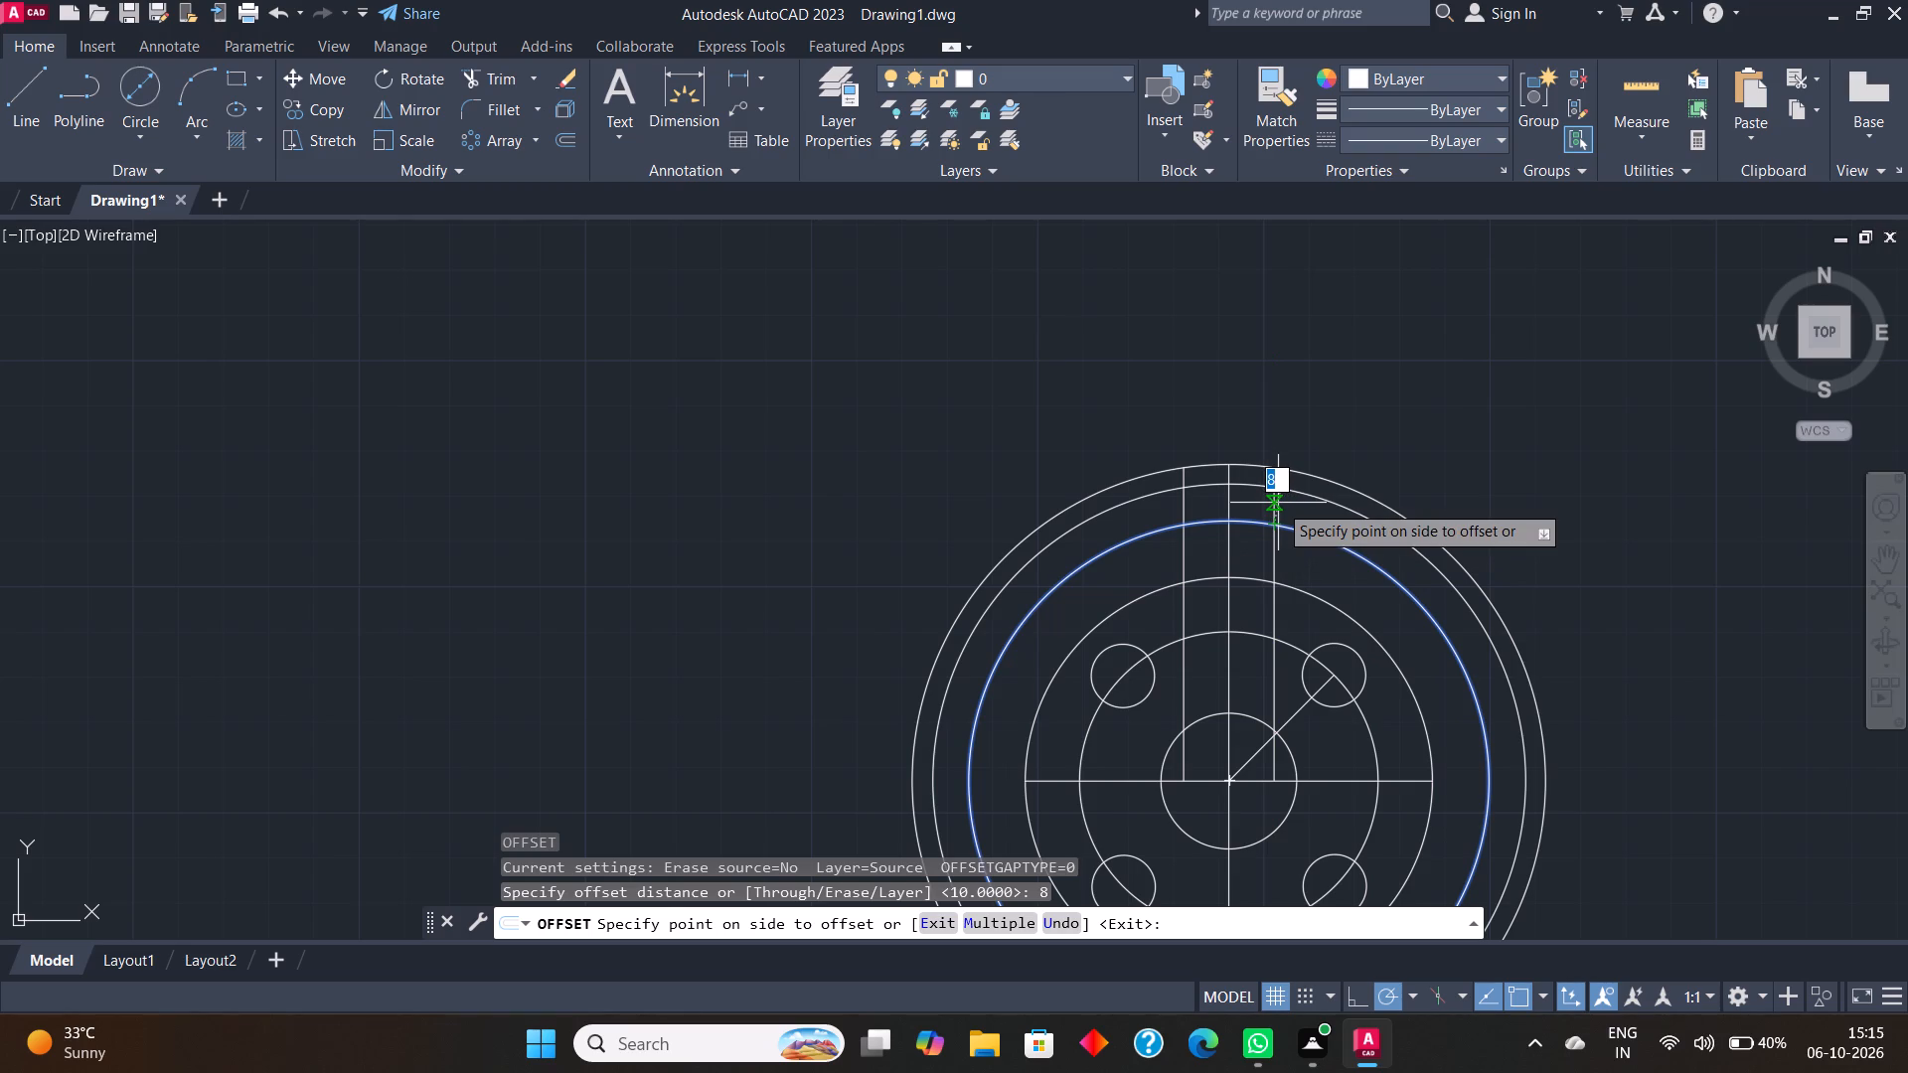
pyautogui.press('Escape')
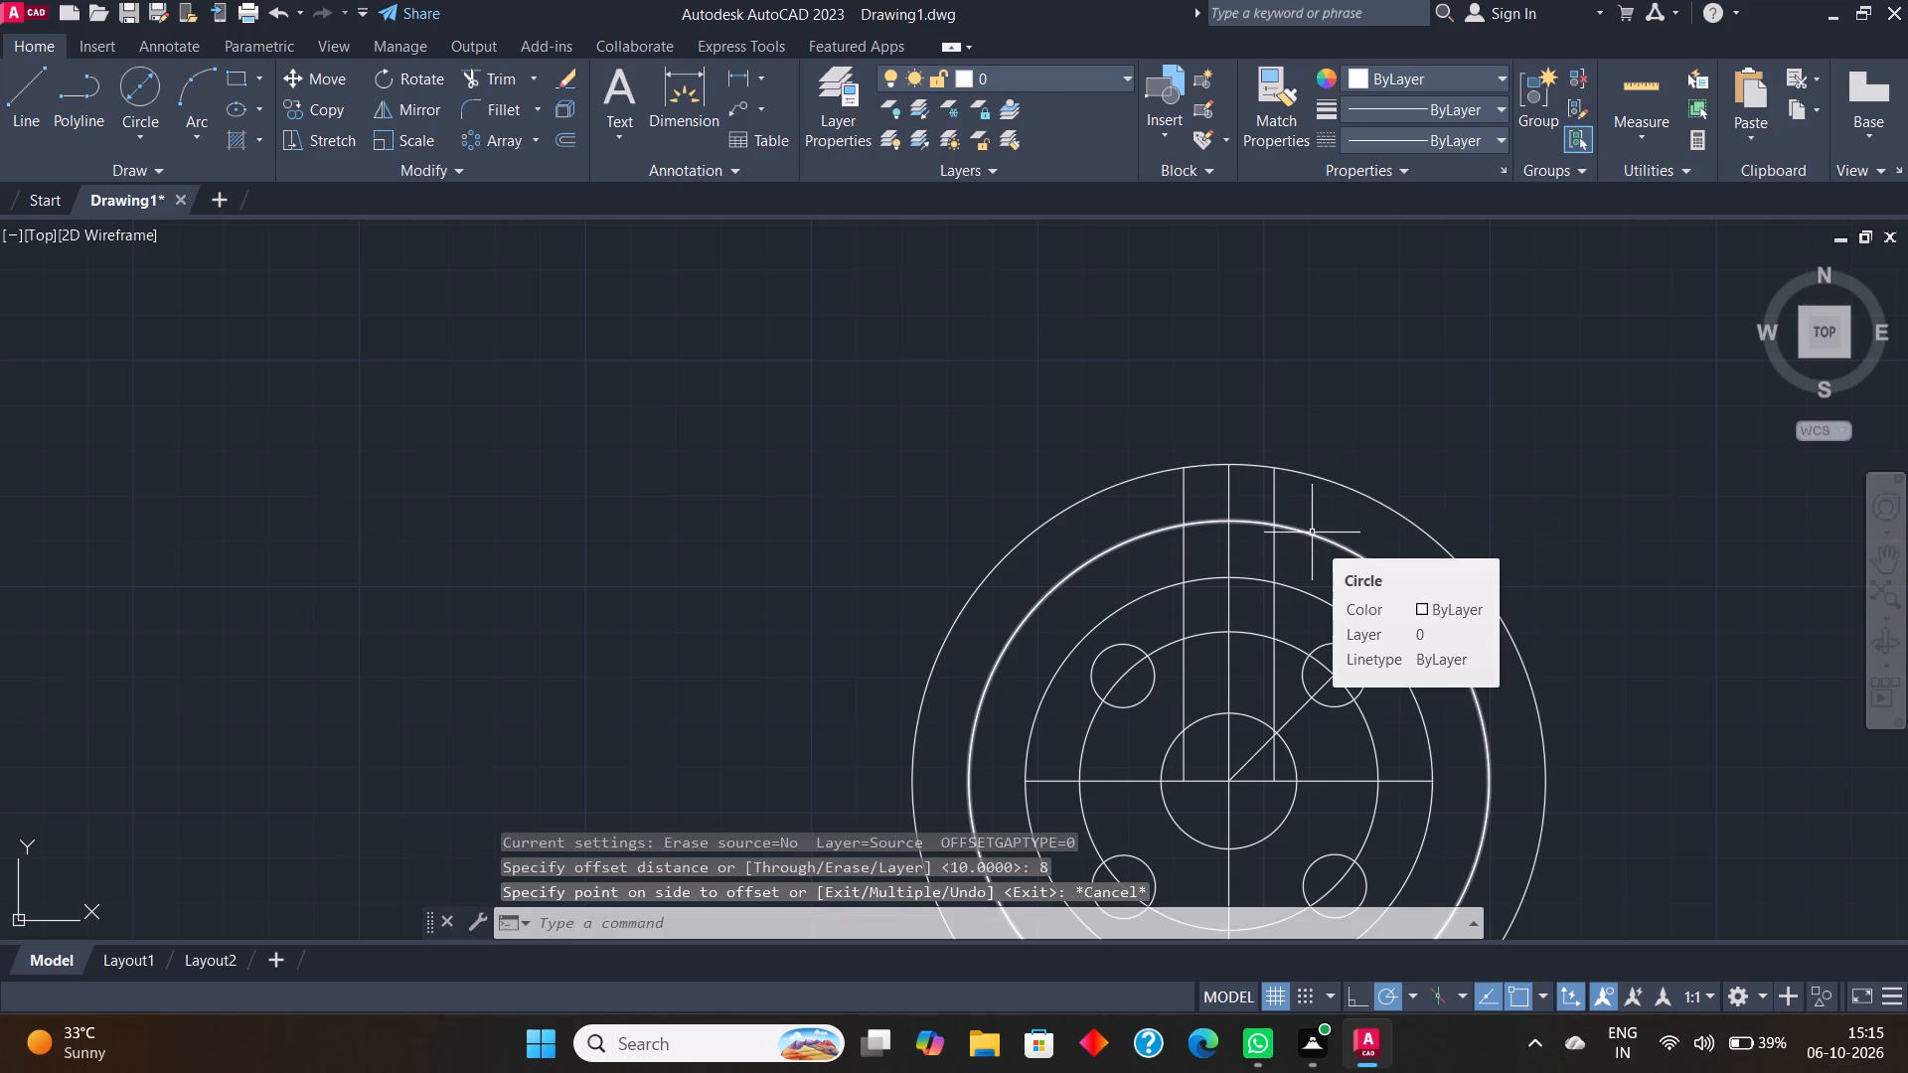
# Erase the 115 diameter circle between the 90 and 140 diameter circles.
pyautogui.click(1312, 533)
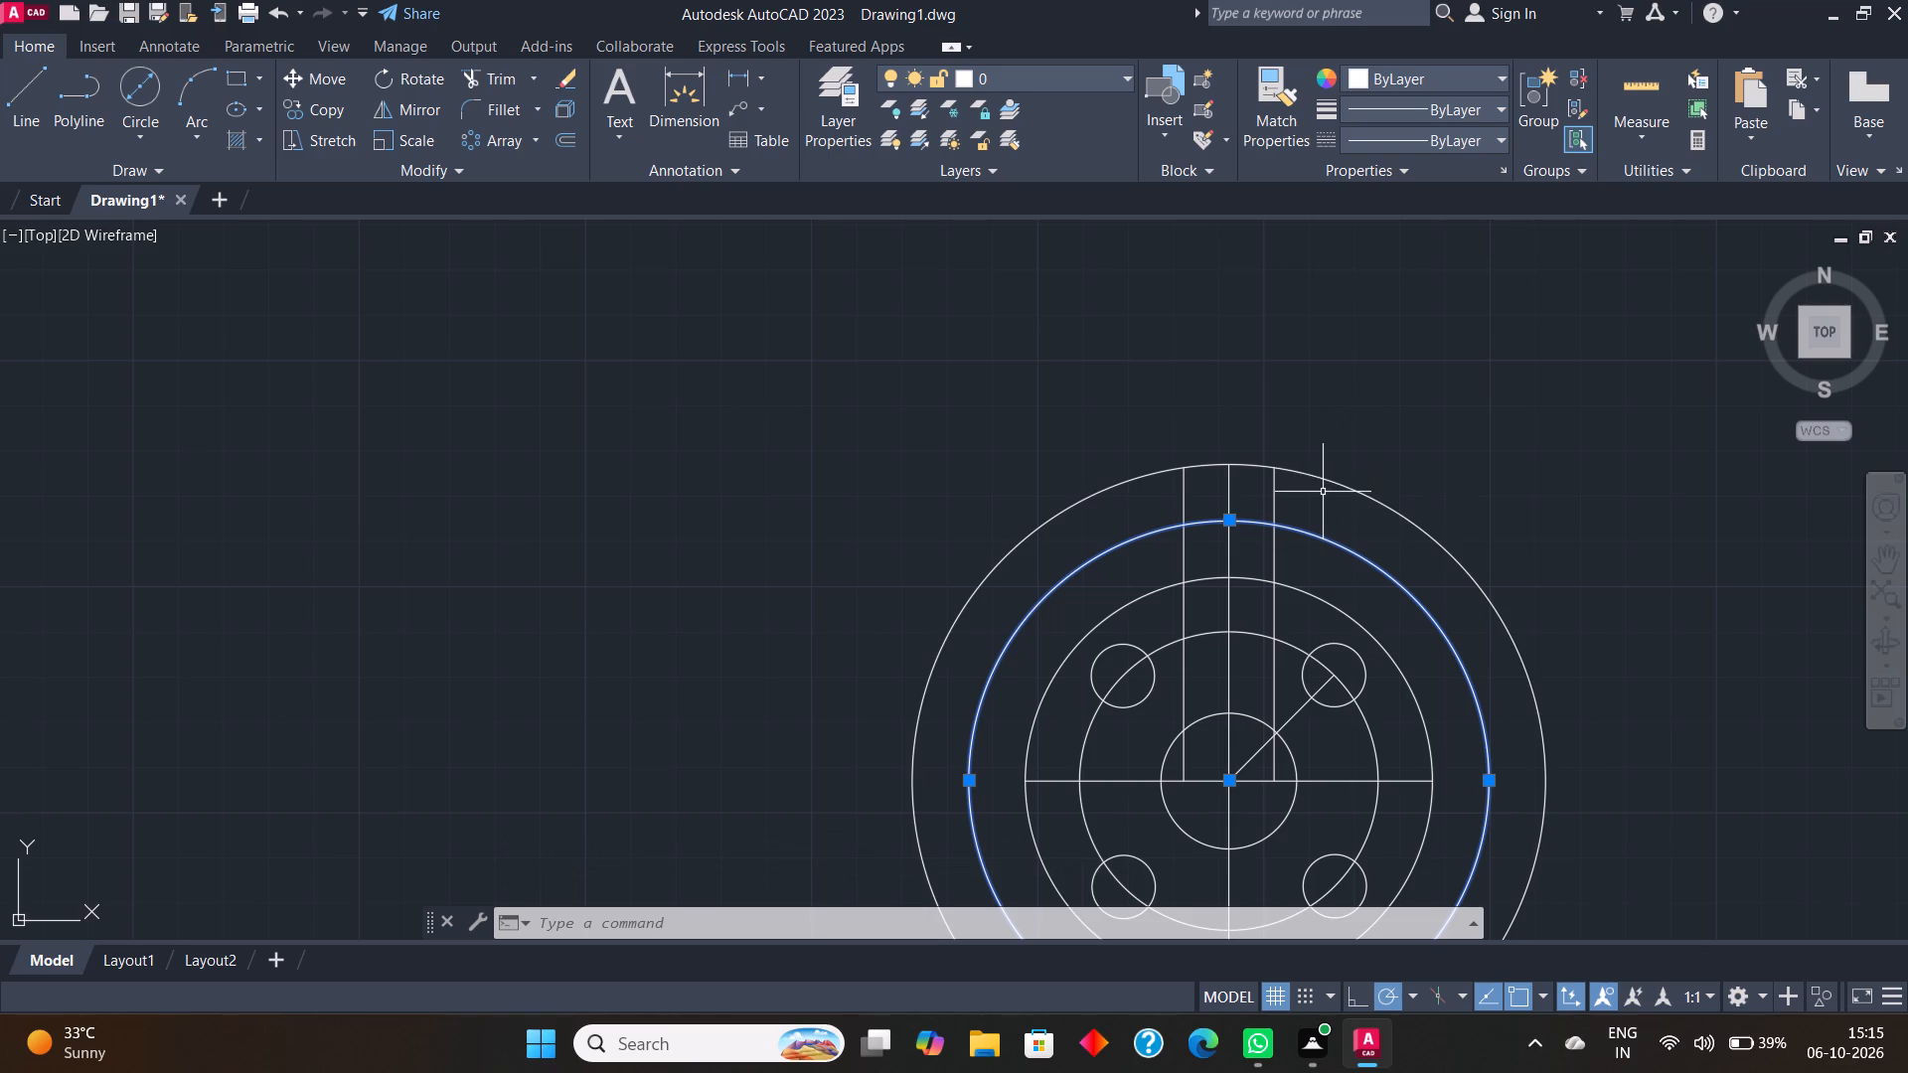
pyautogui.press('e')
pyautogui.press('Return')
# Draw a 110 diameter circle from the common centre, between the 90 and 140 diameter circles.
pyautogui.scroll(2, 1321, 489)
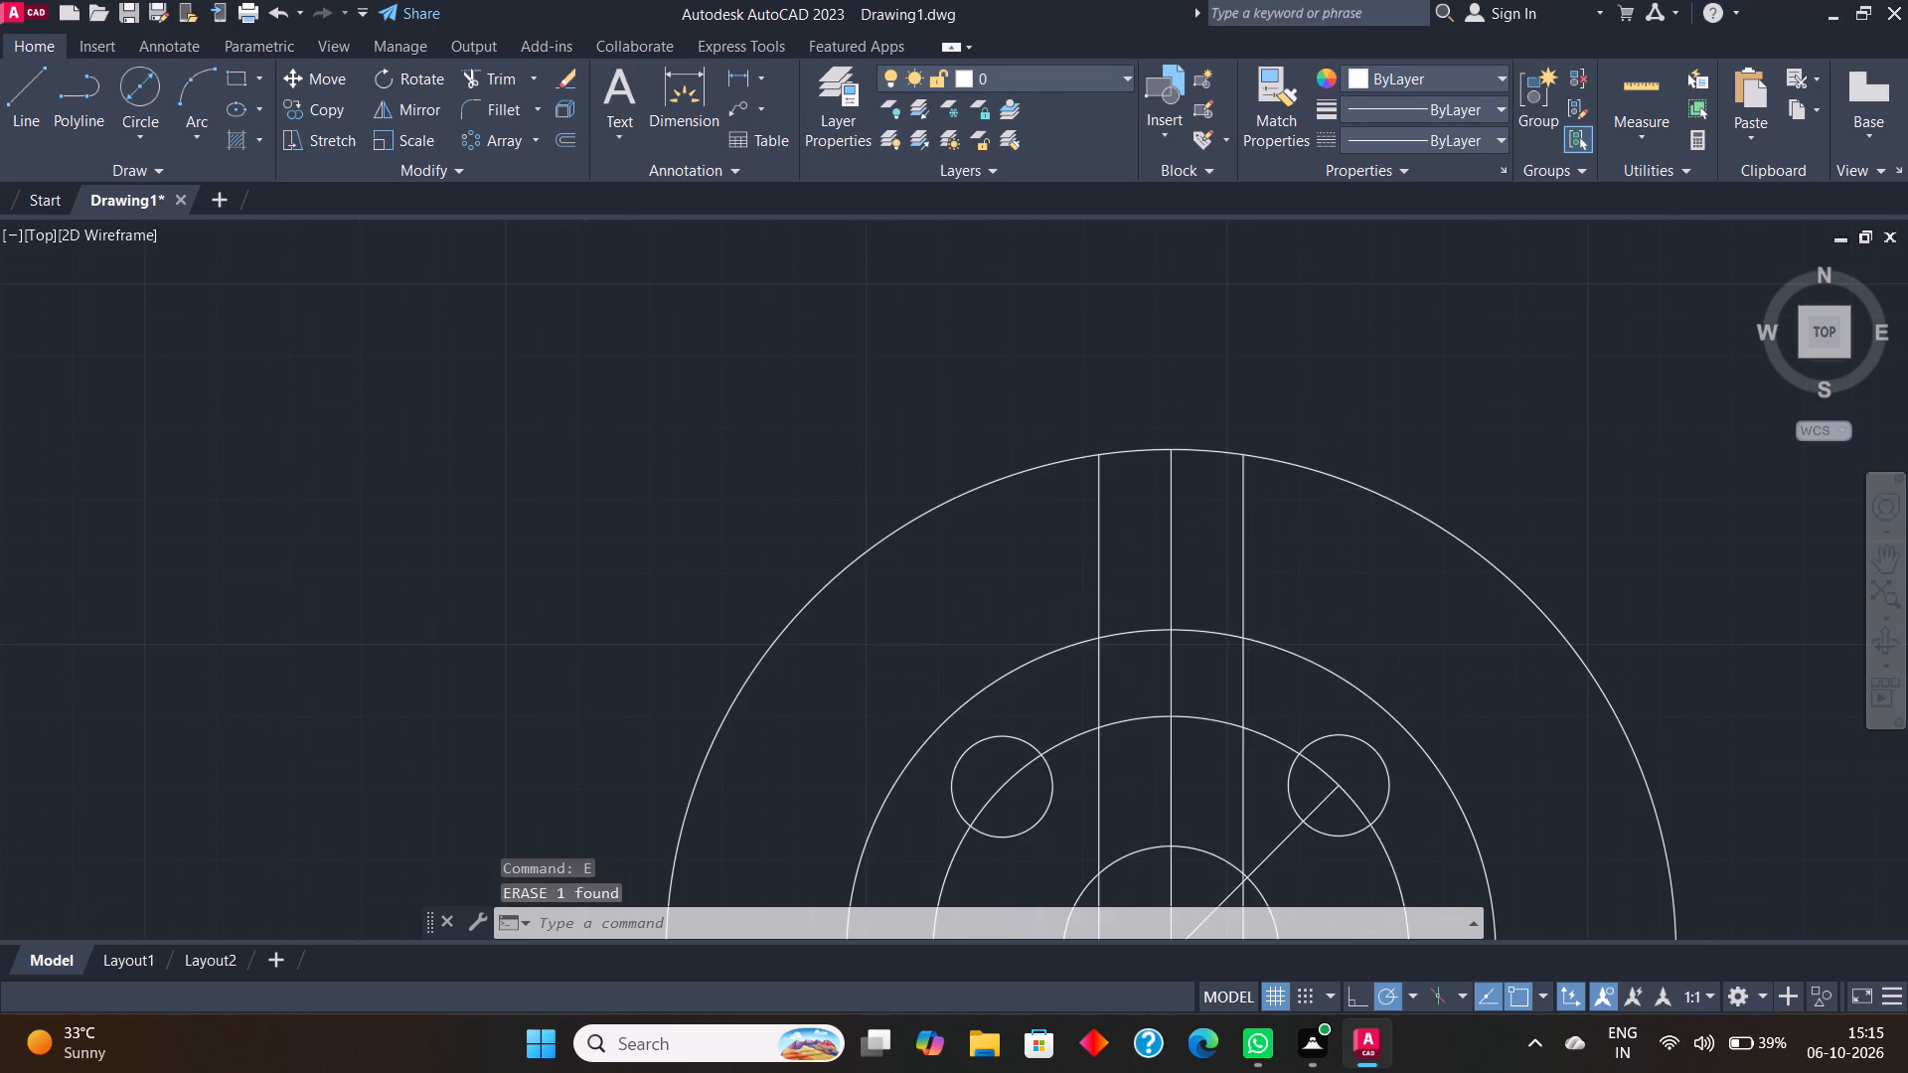
pyautogui.scroll(-3, 1319, 488)
pyautogui.click(156, 81)
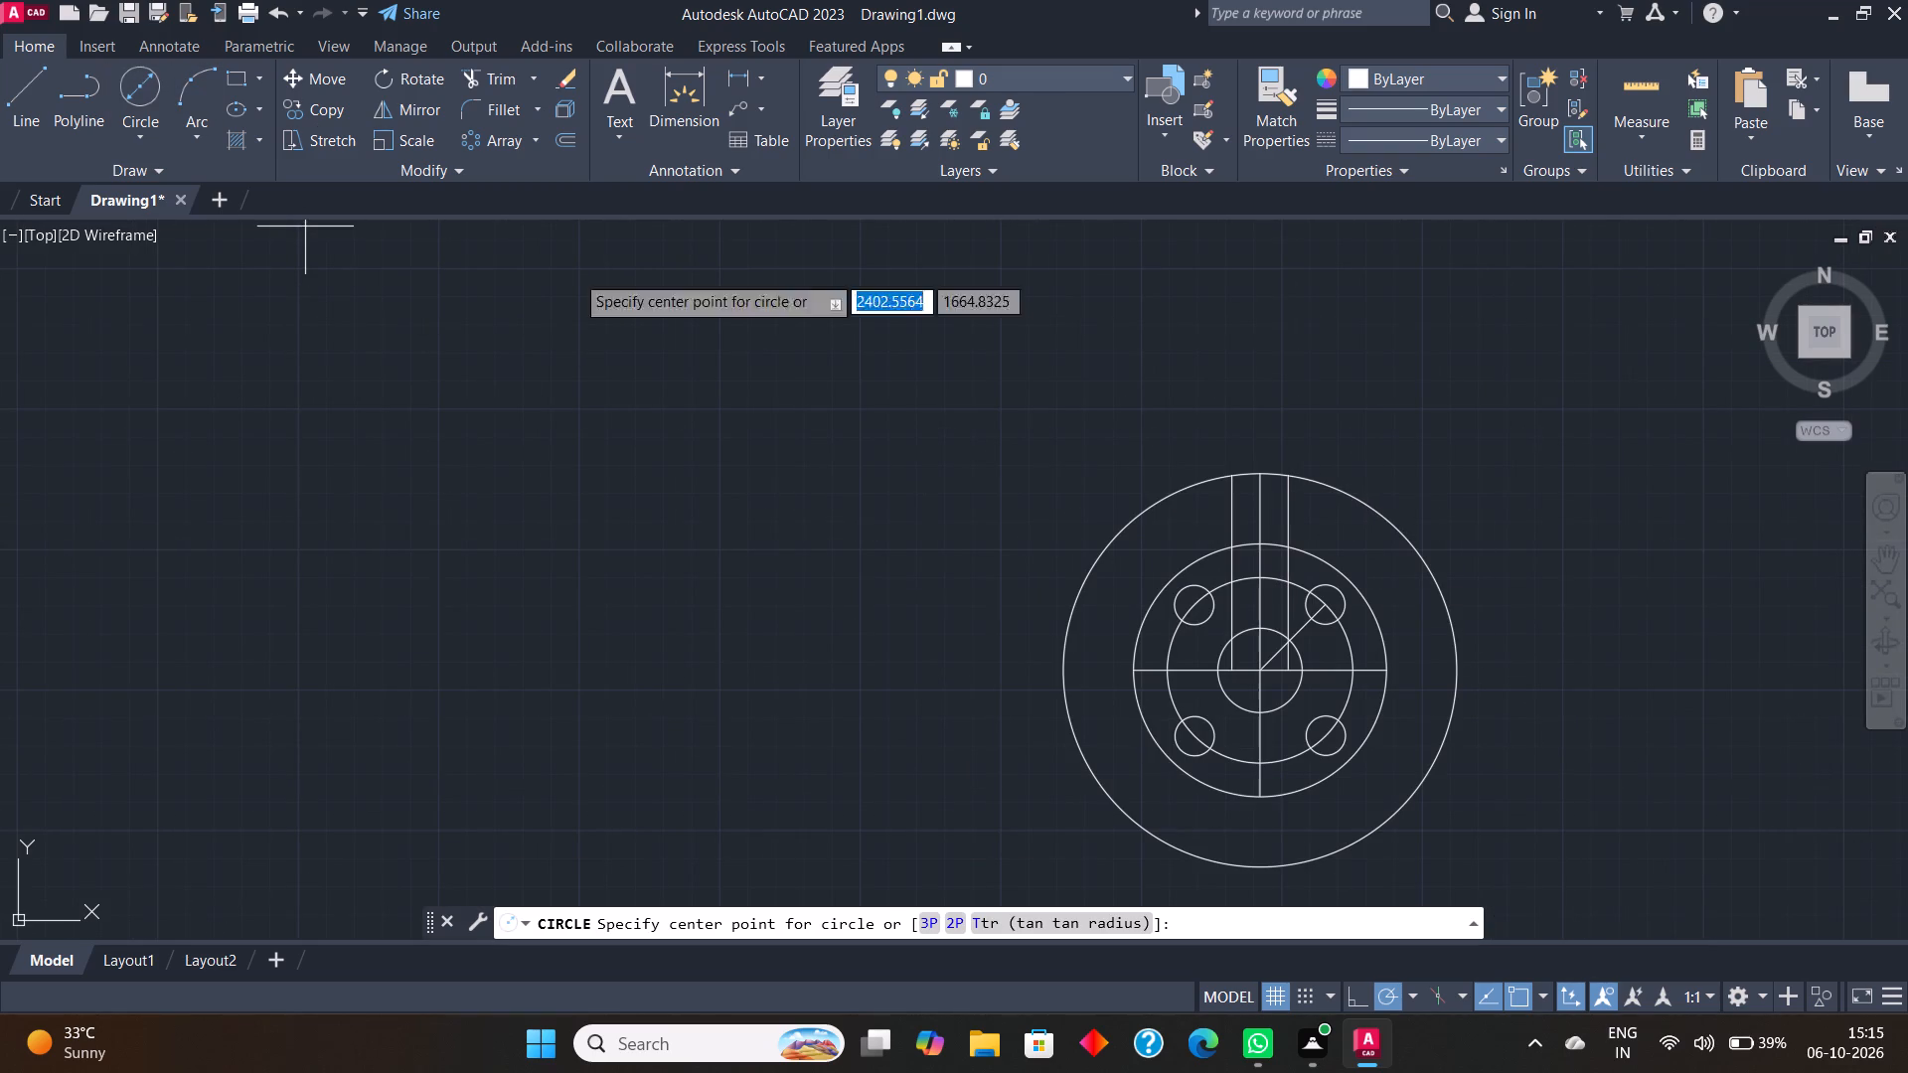
pyautogui.click(1261, 675)
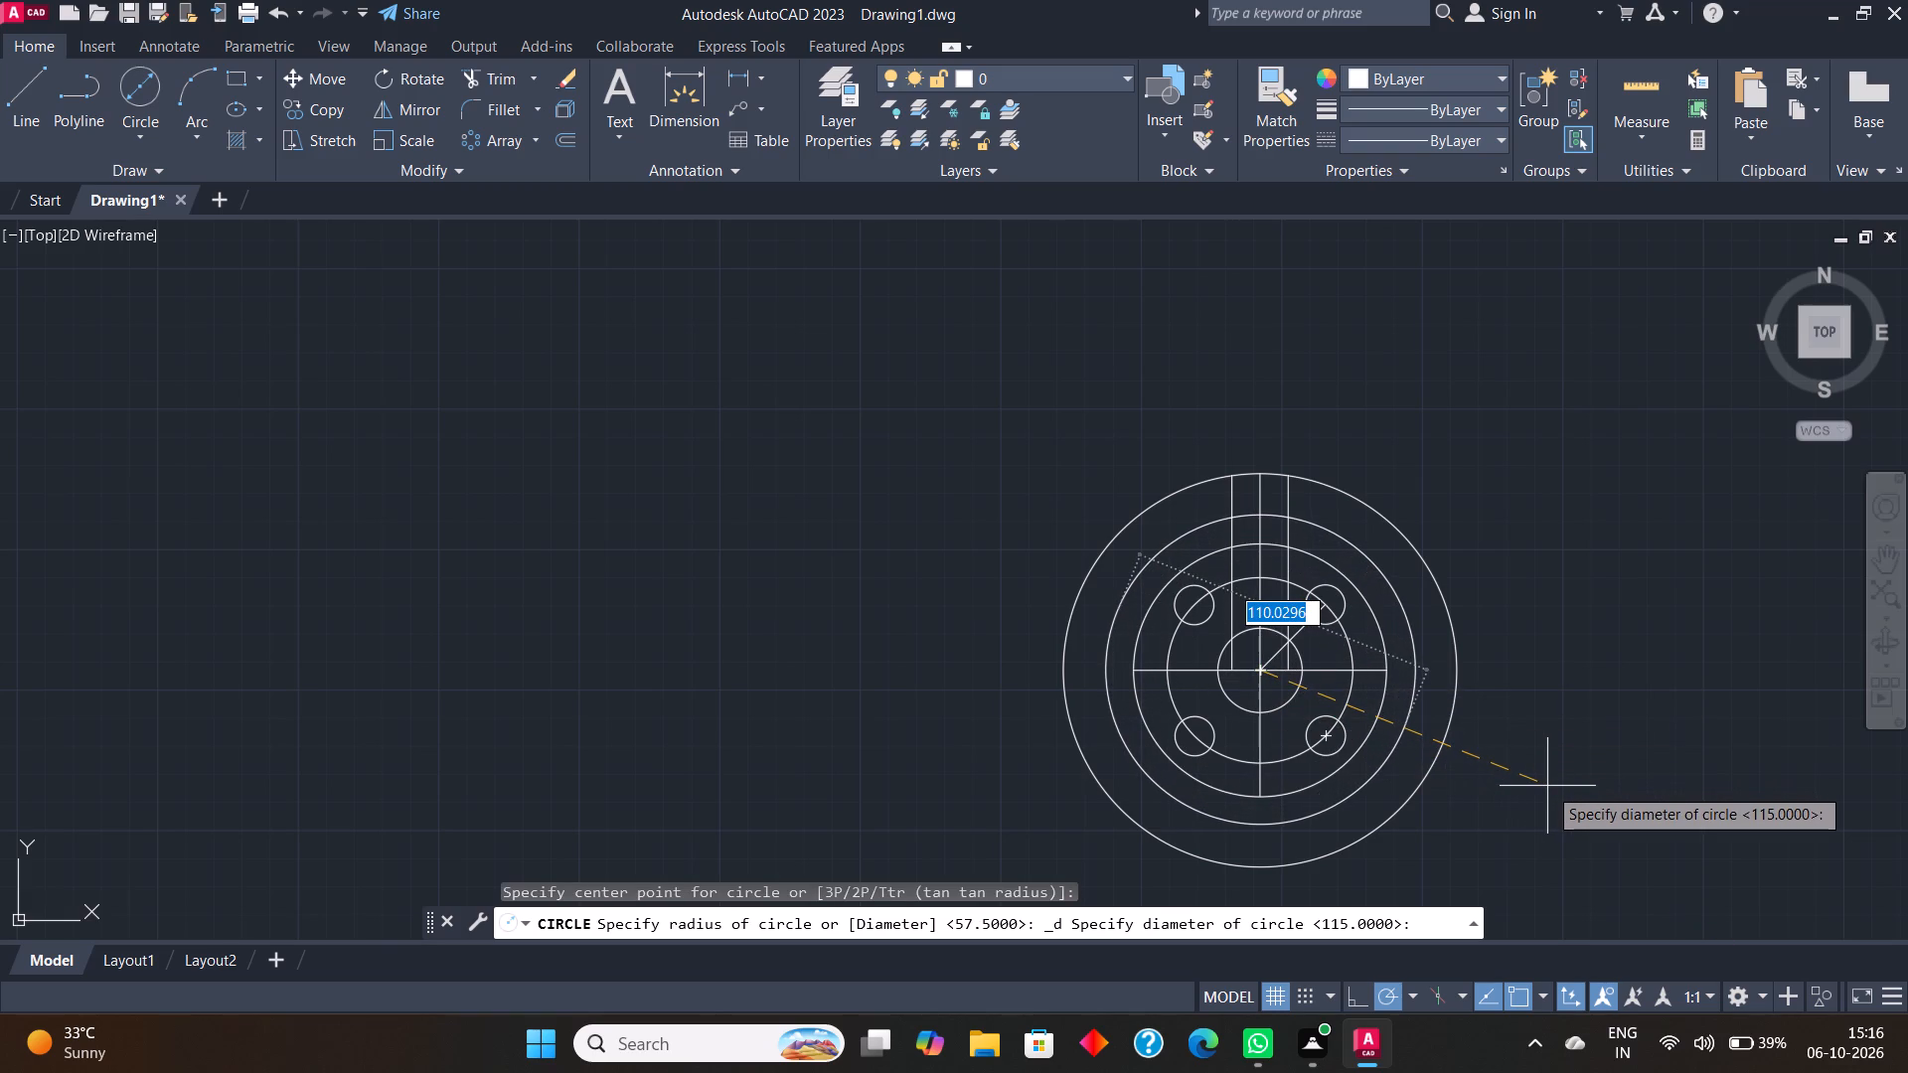
pyautogui.write('11')
pyautogui.press('0')
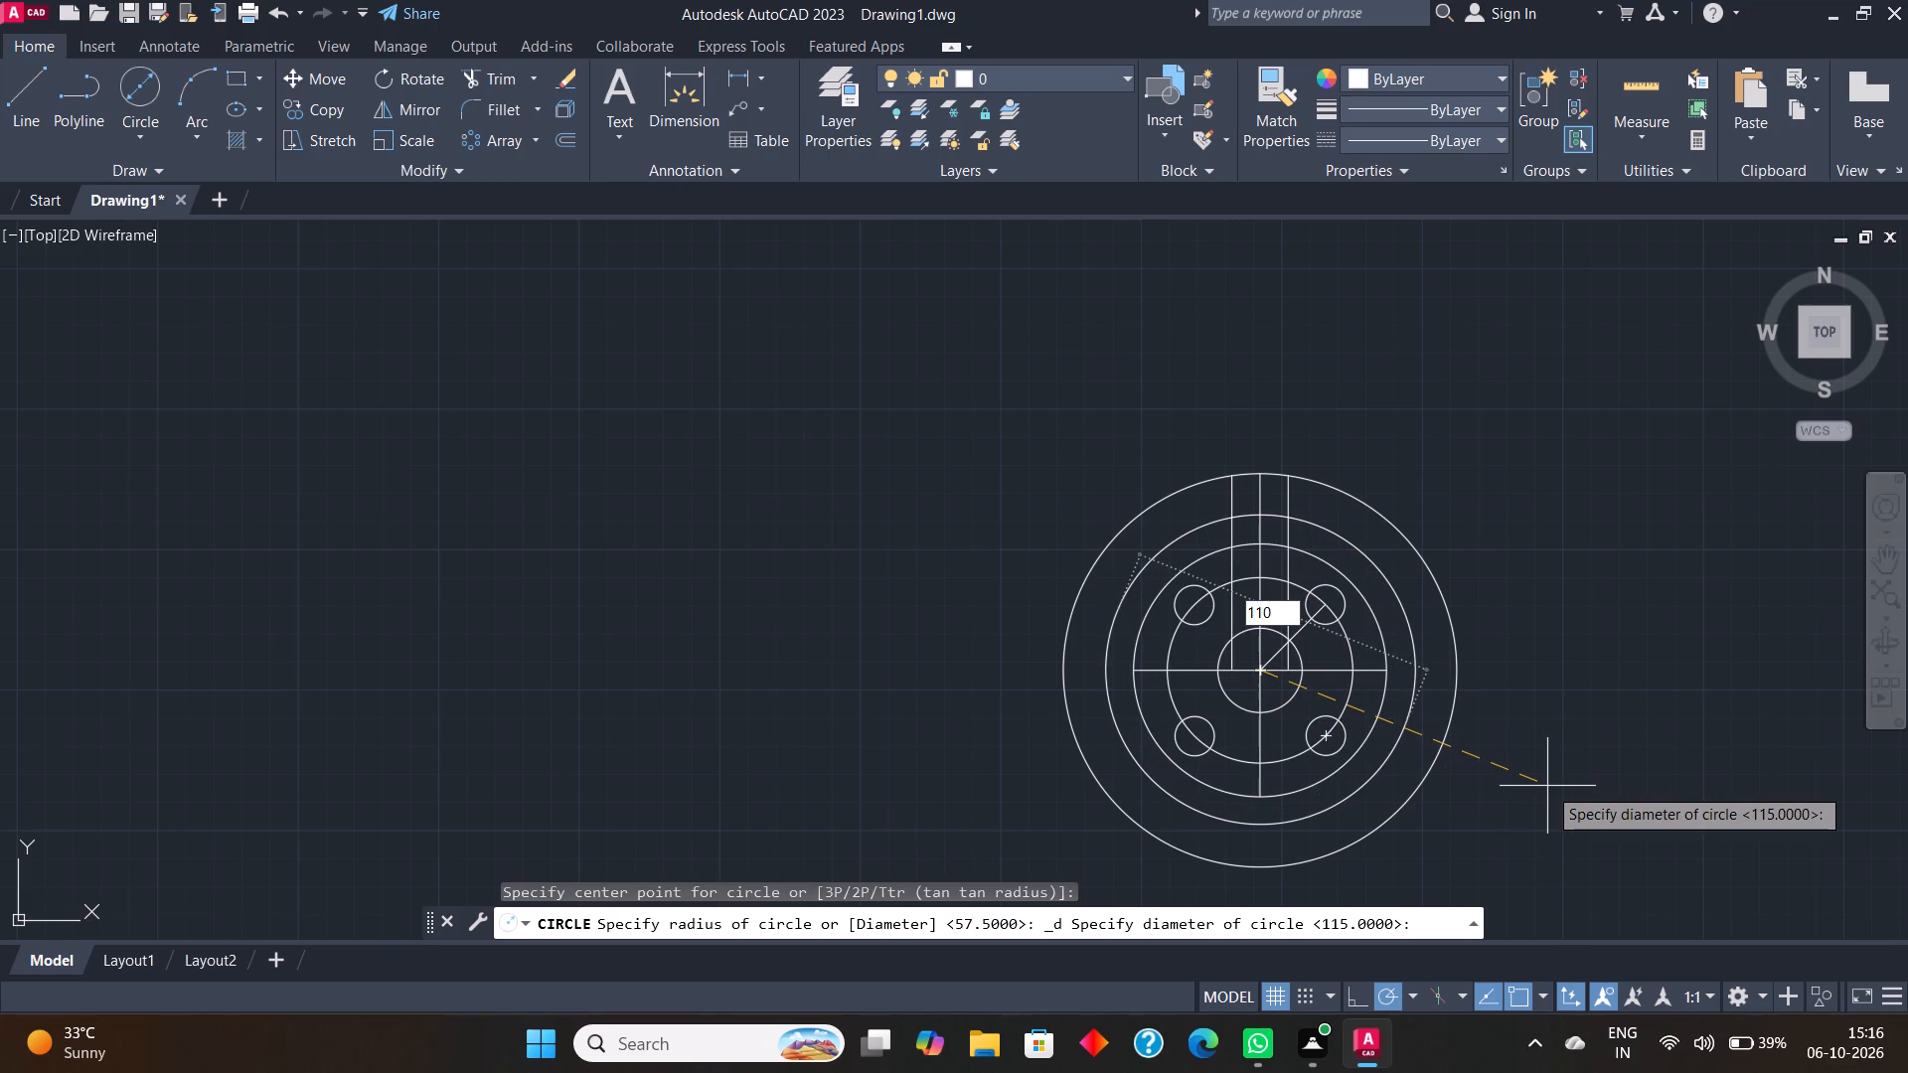
pyautogui.press('Return')
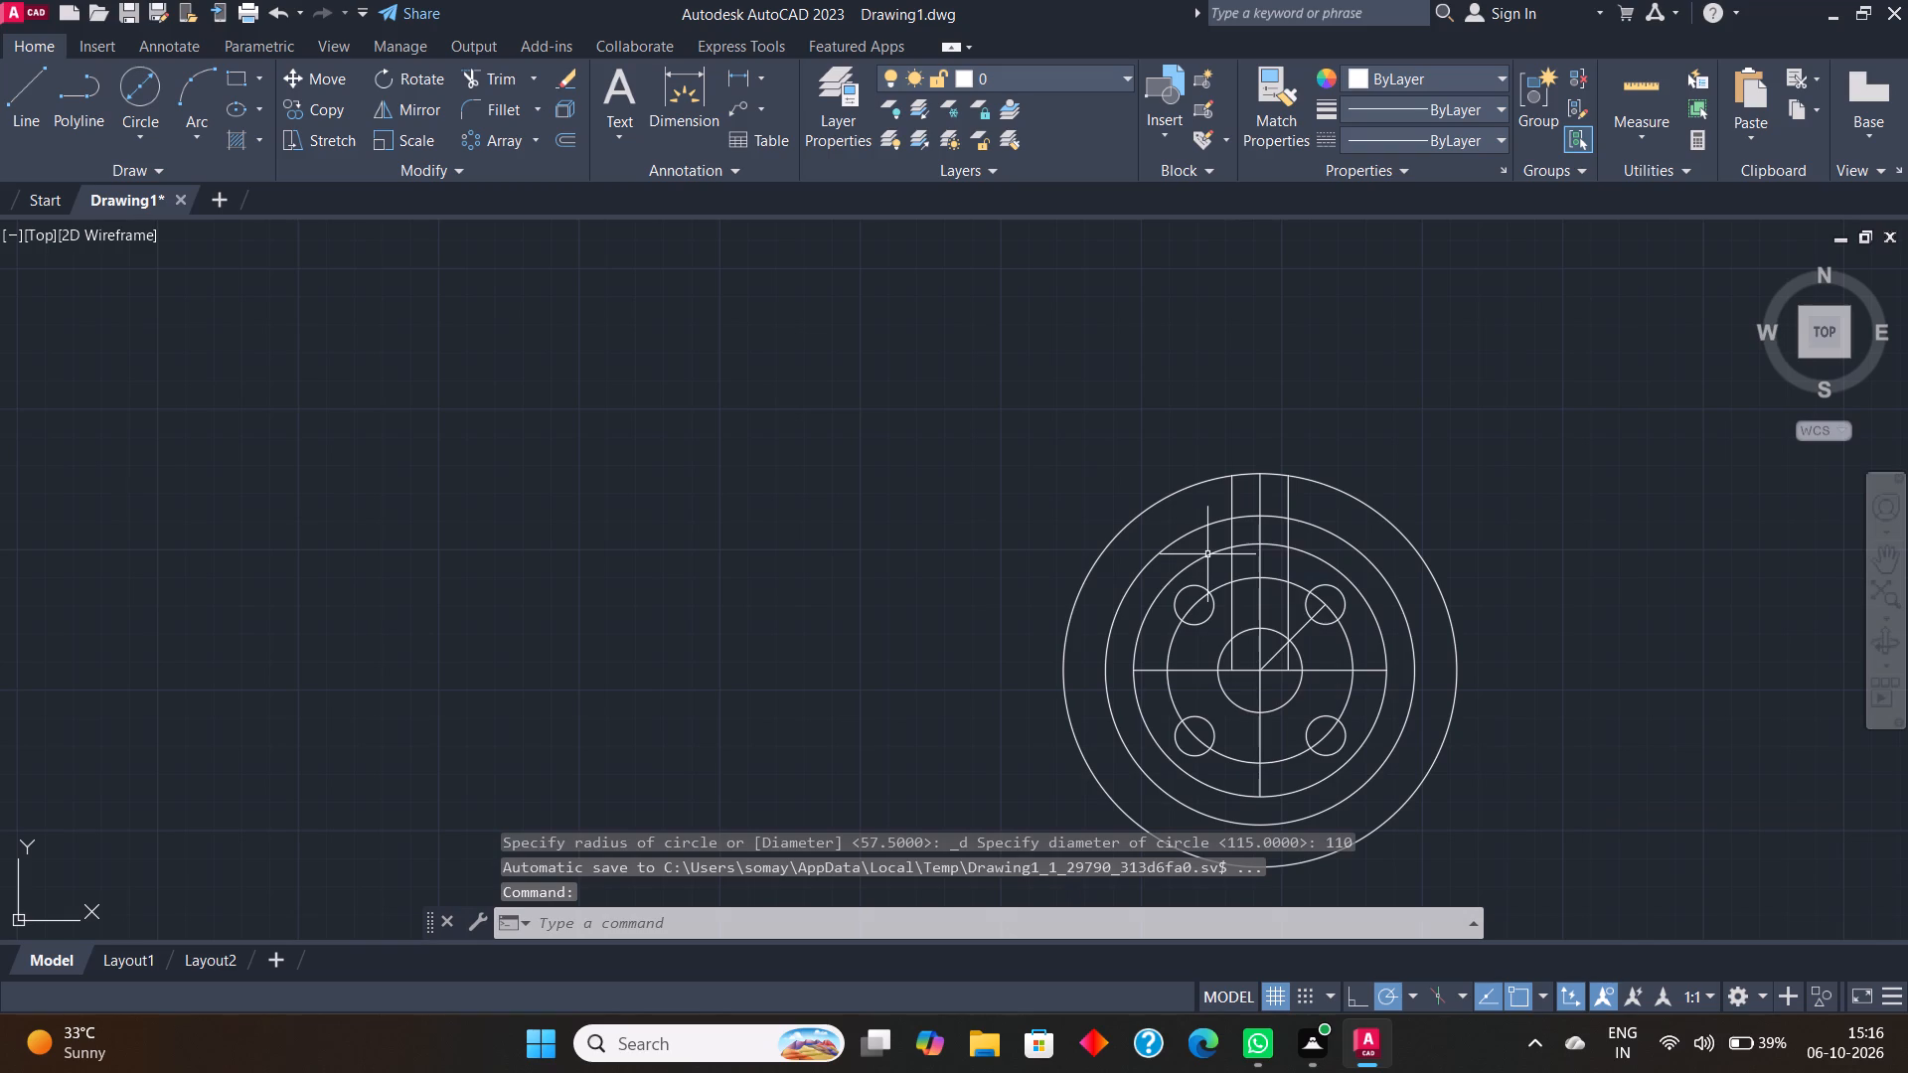
# Offset the 110 diameter circle outward by 8, towards the 140 diameter circle.
pyautogui.click(1319, 528)
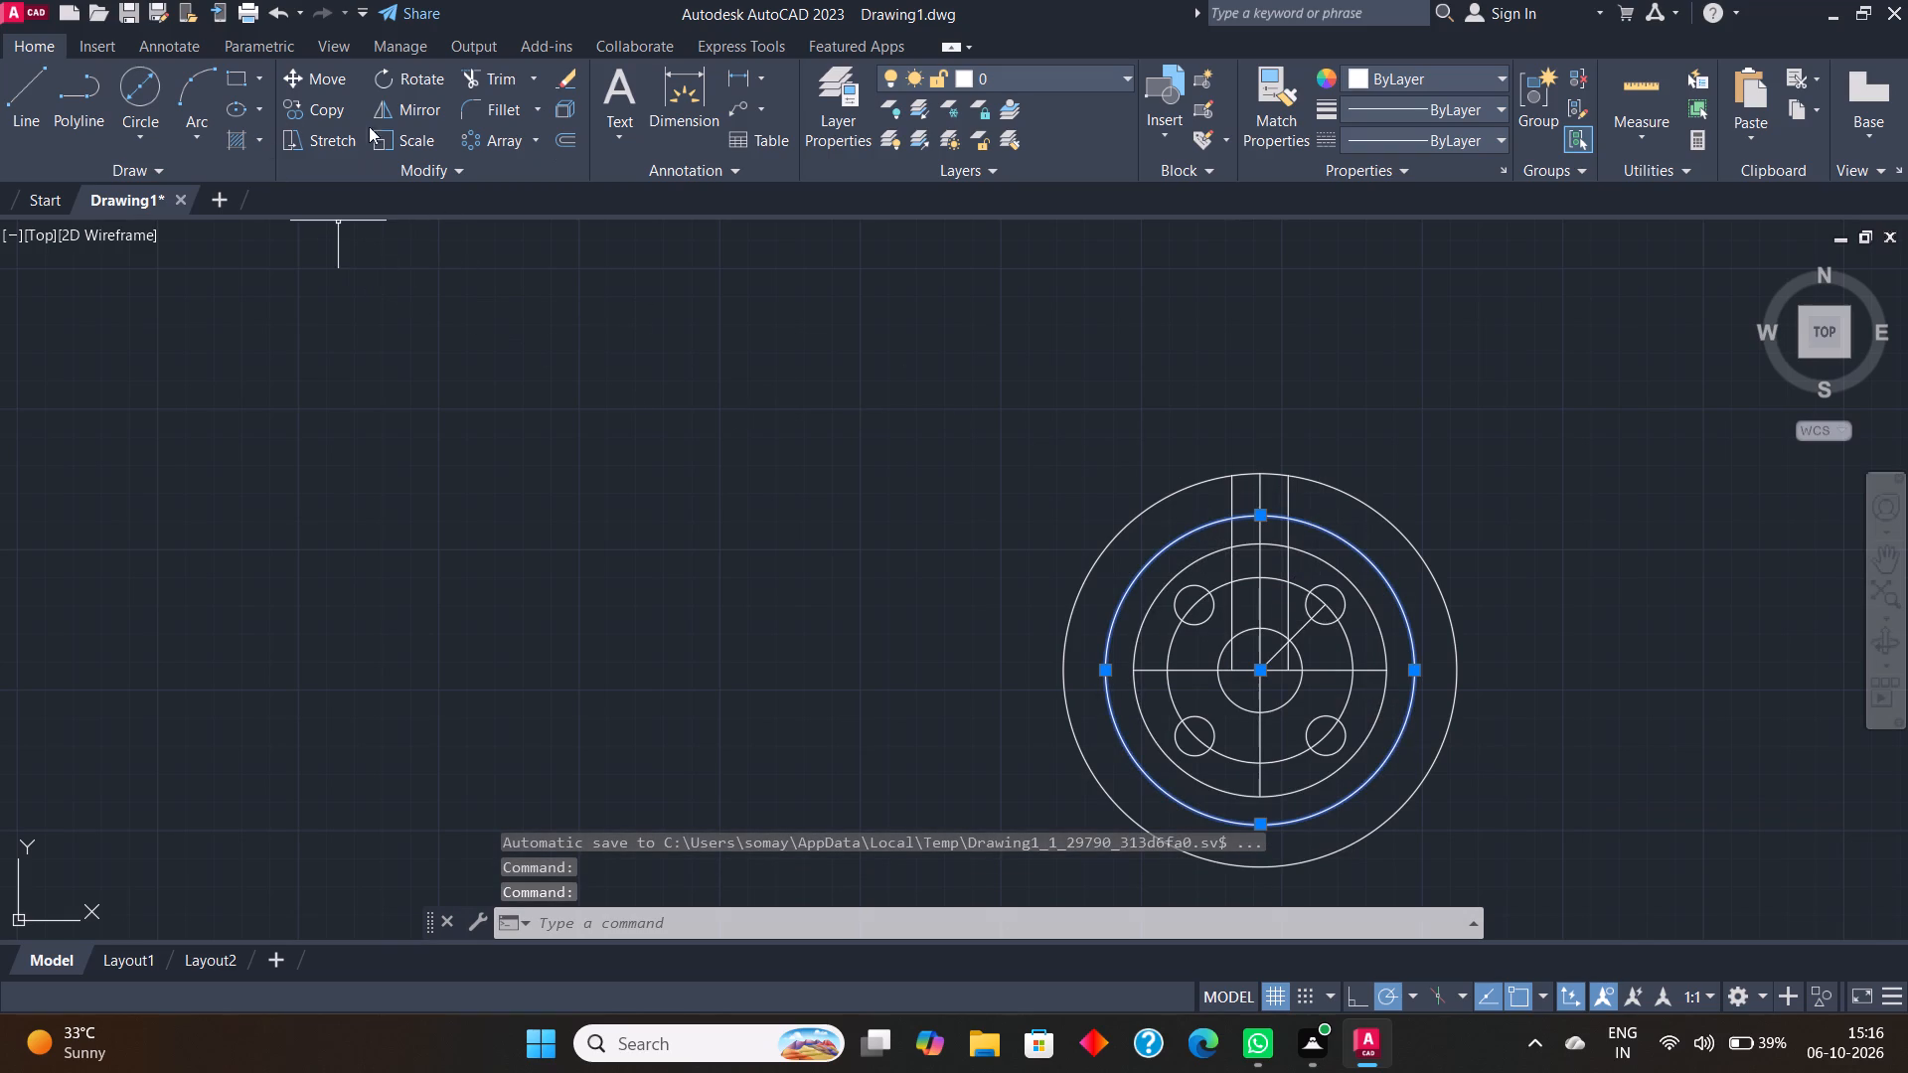
pyautogui.press('o')
pyautogui.click(648, 299)
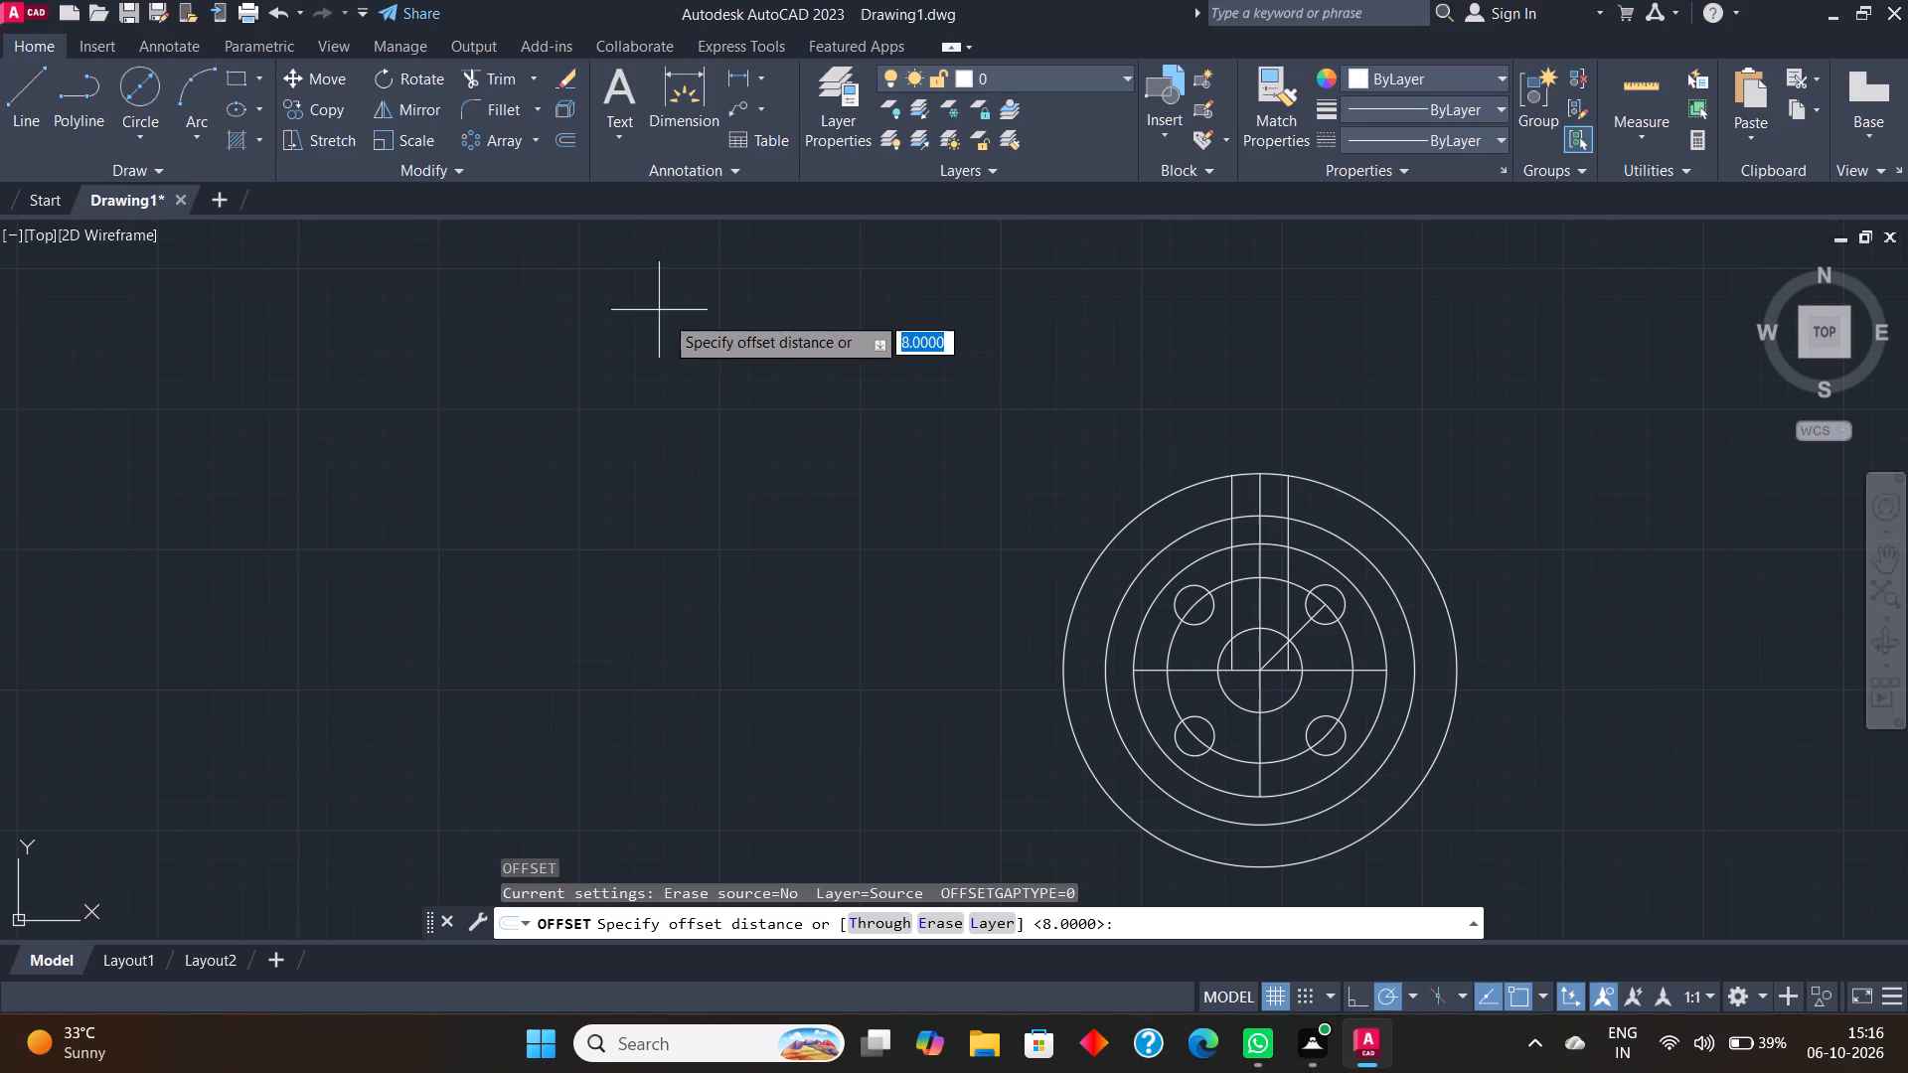
pyautogui.press('Return')
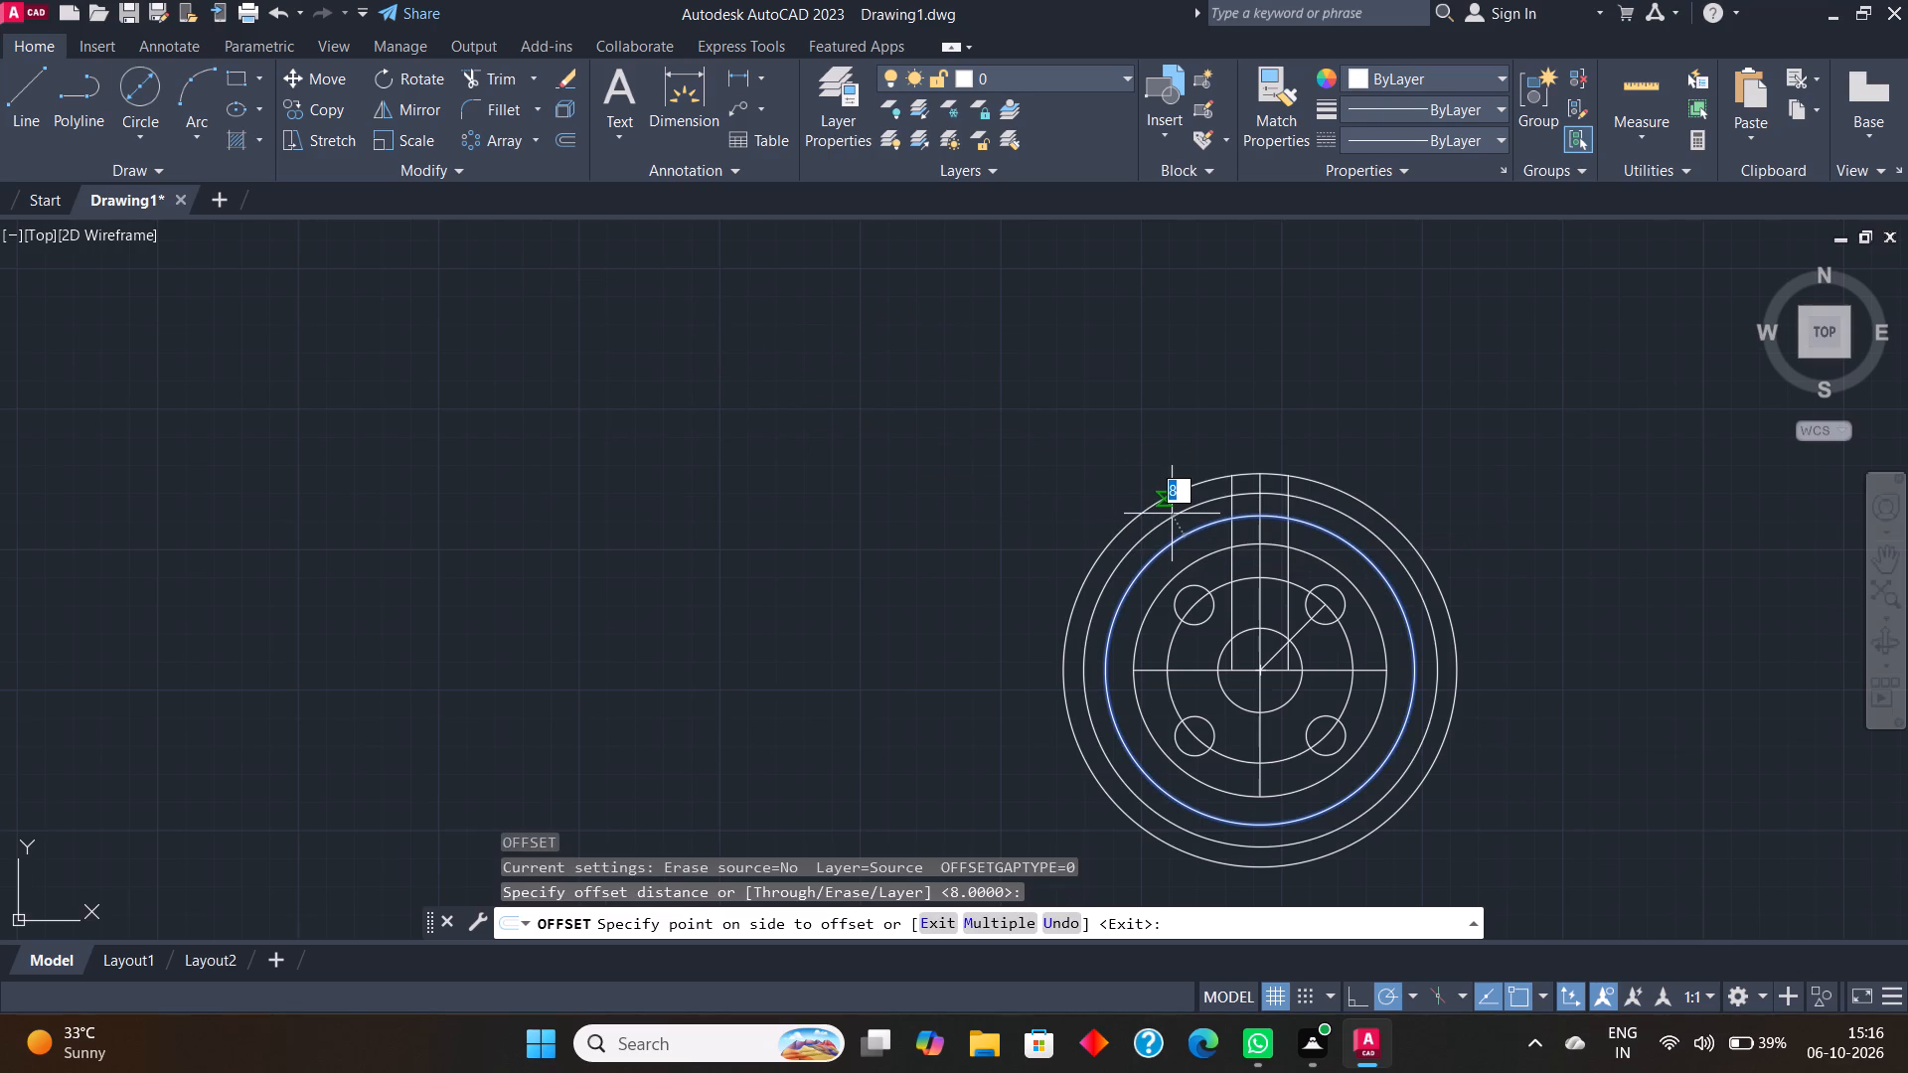
pyautogui.click(1172, 514)
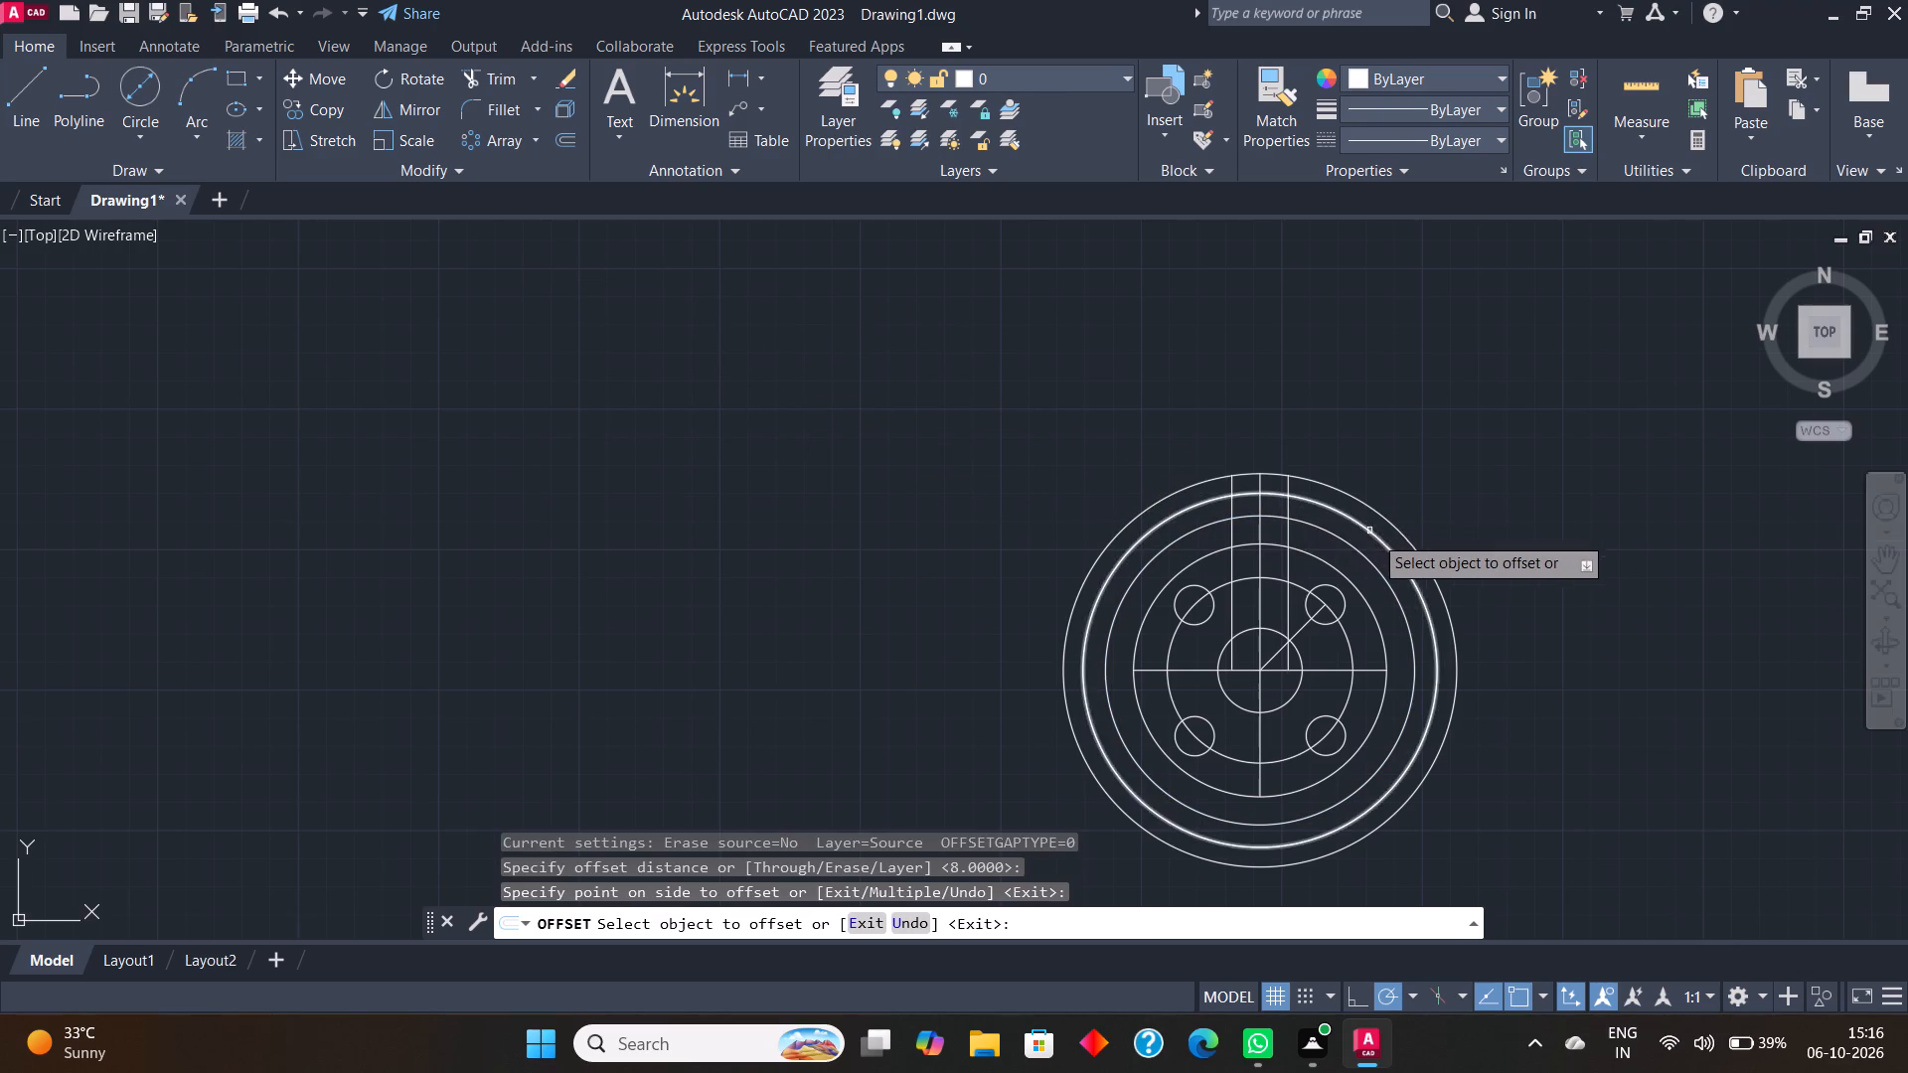
pyautogui.scroll(-2, 1390, 556)
pyautogui.scroll(4, 1388, 553)
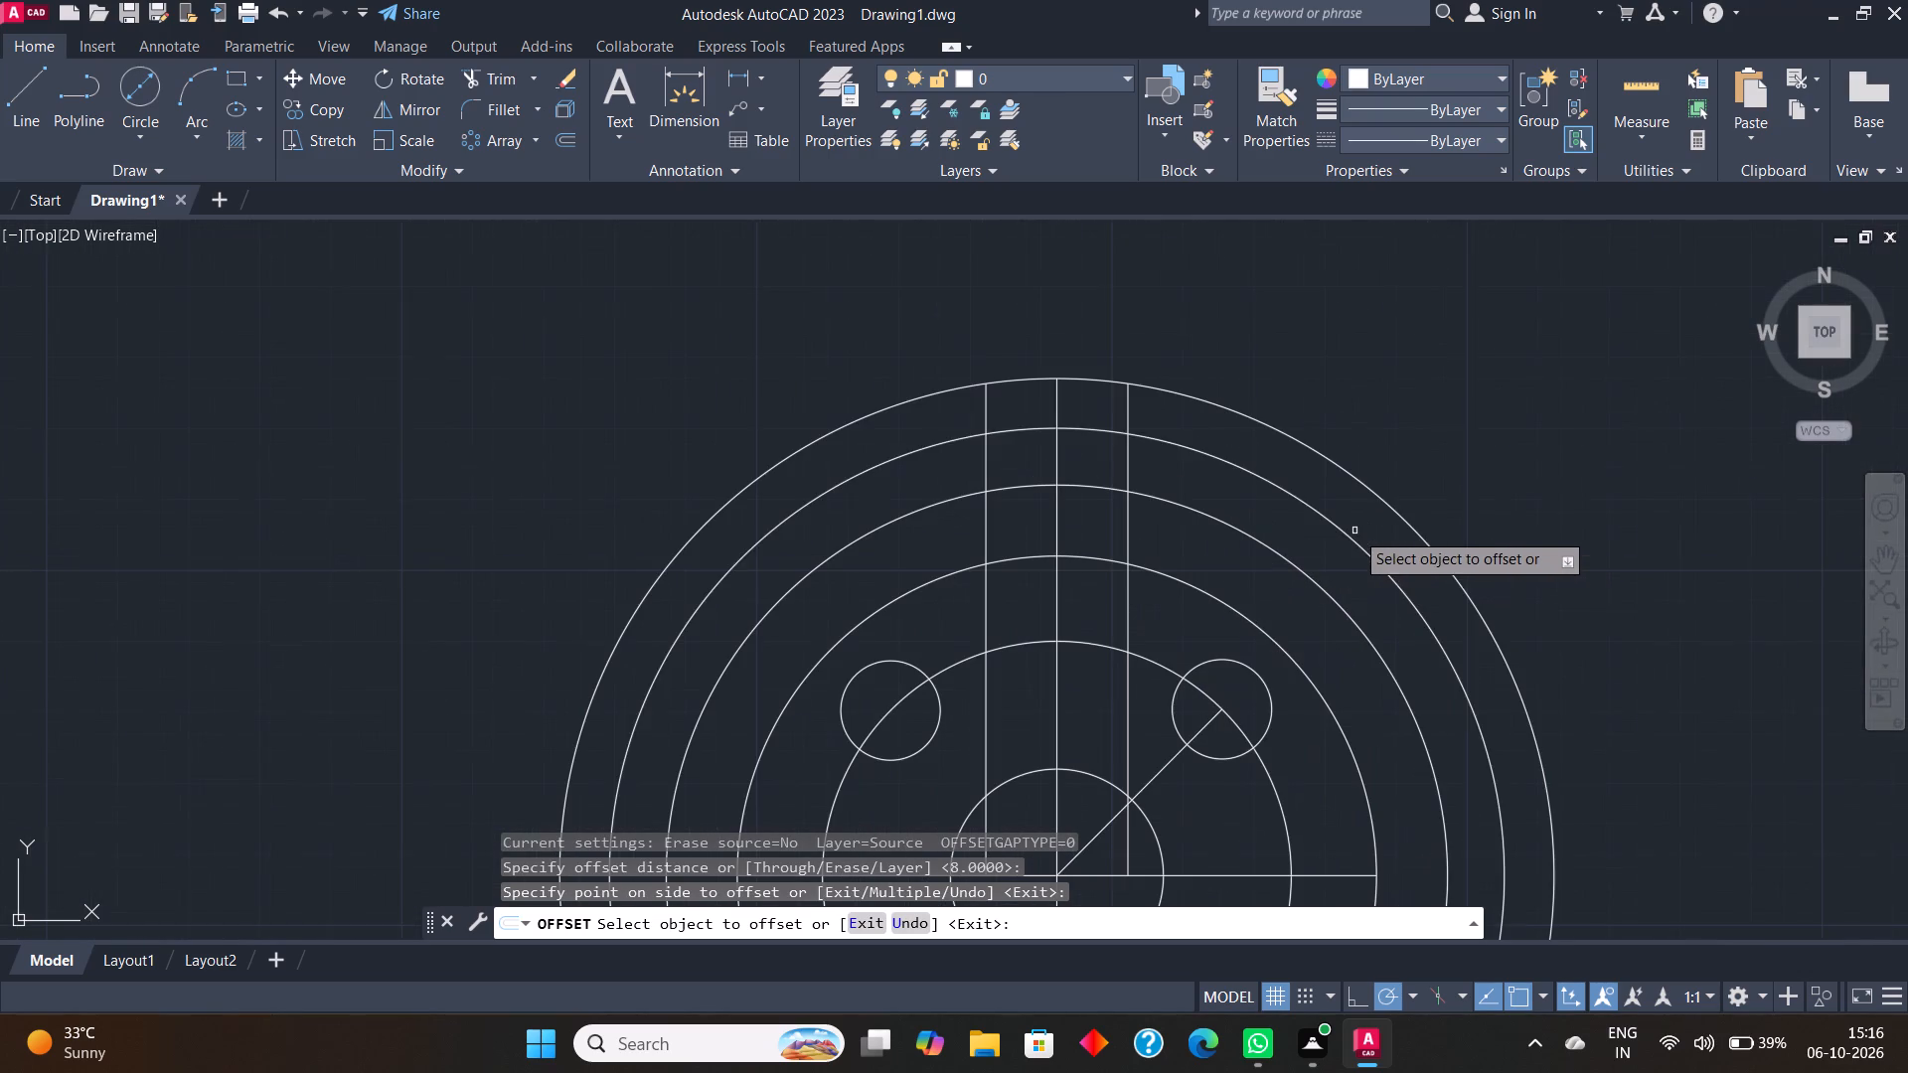
pyautogui.press('Escape')
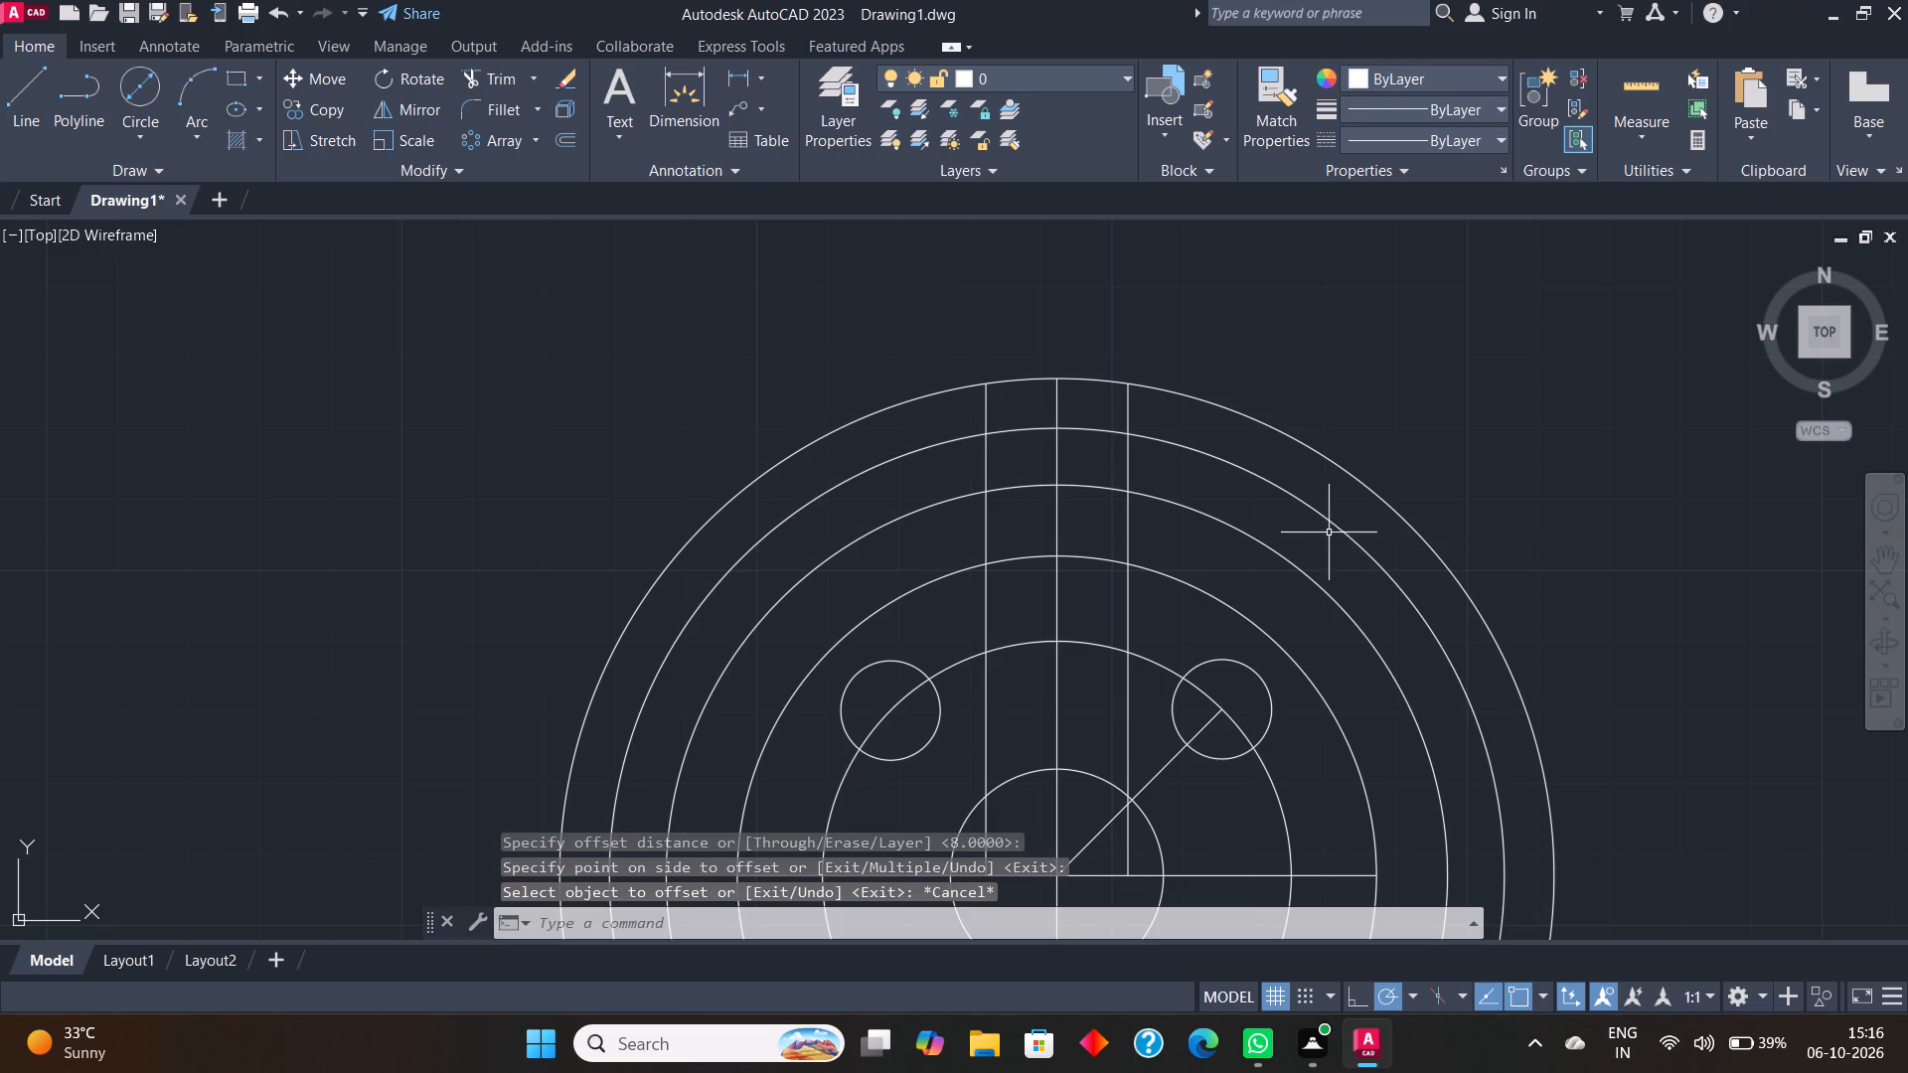
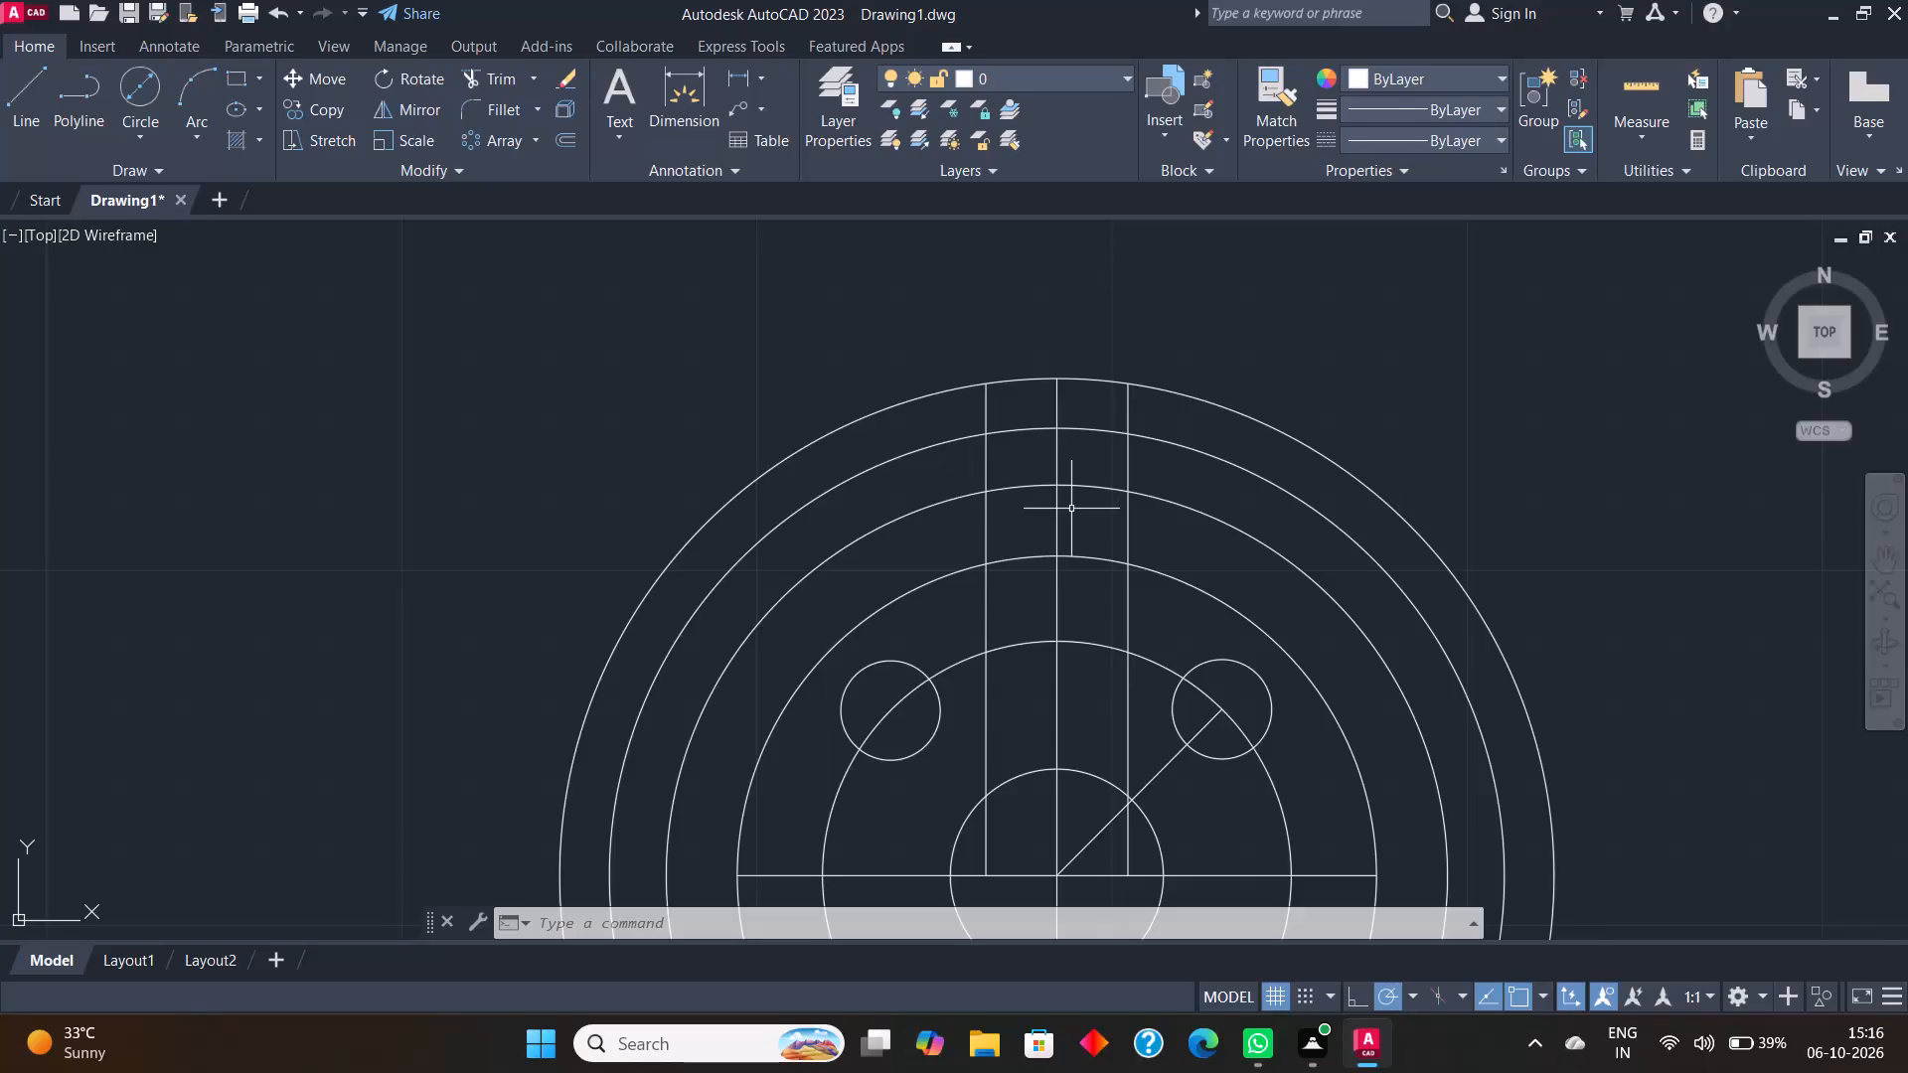
# Offset the vertical centre line above the common centre by 5 to both sides.
pyautogui.scroll(2, 1072, 510)
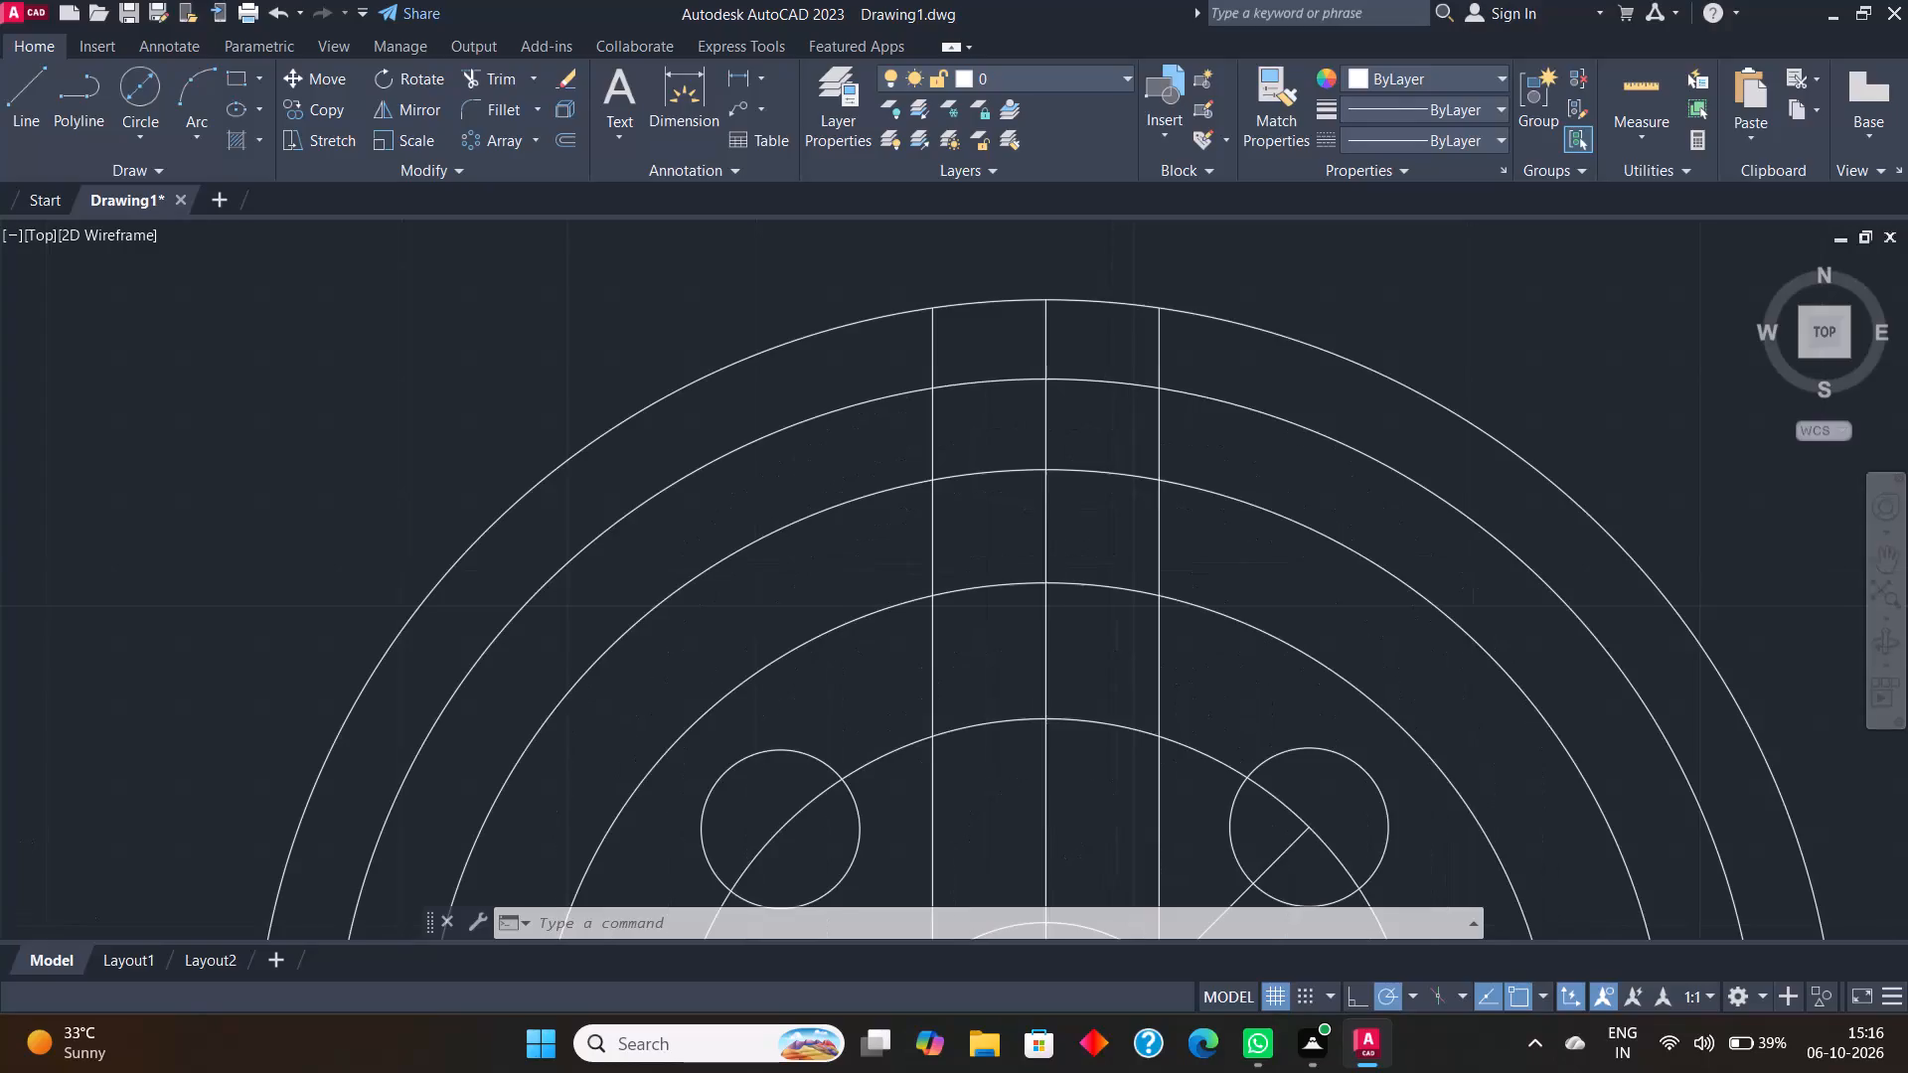
pyautogui.scroll(-3, 1072, 510)
pyautogui.click(1062, 441)
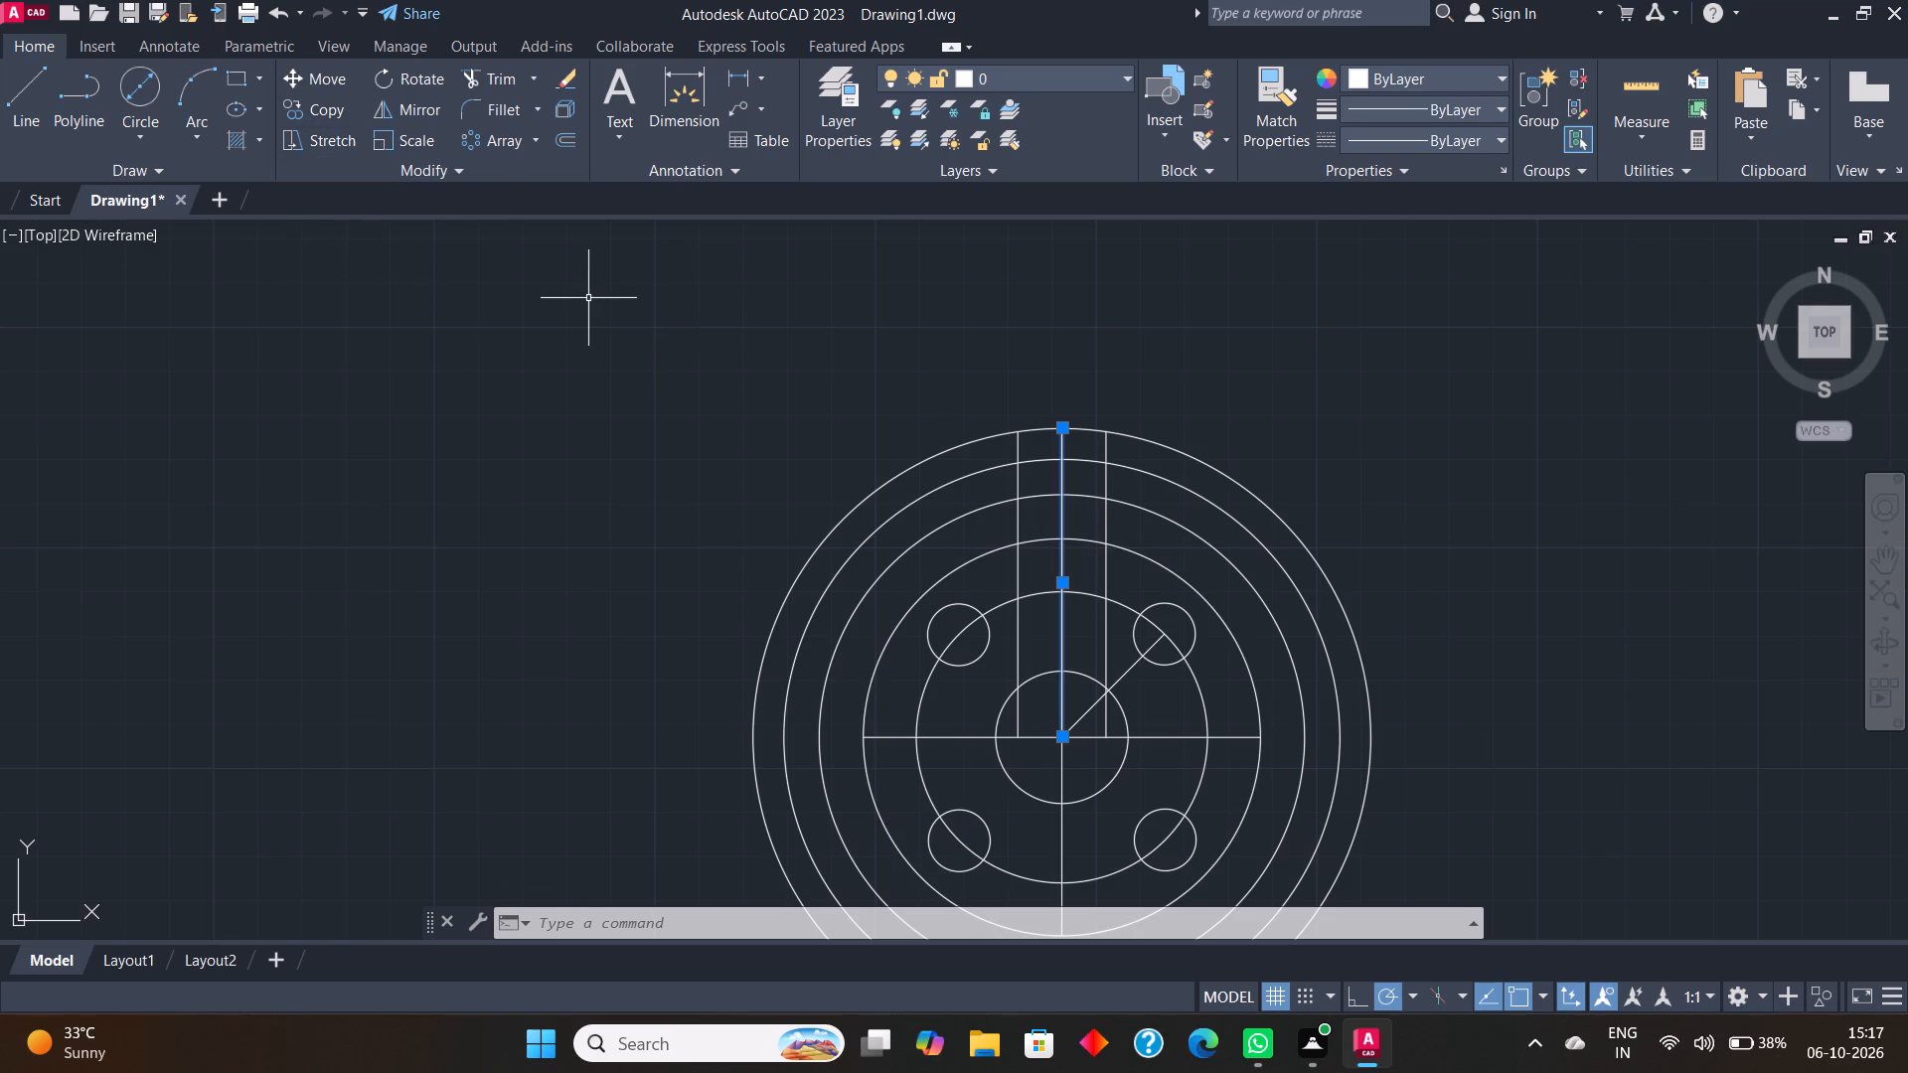
pyautogui.press('o')
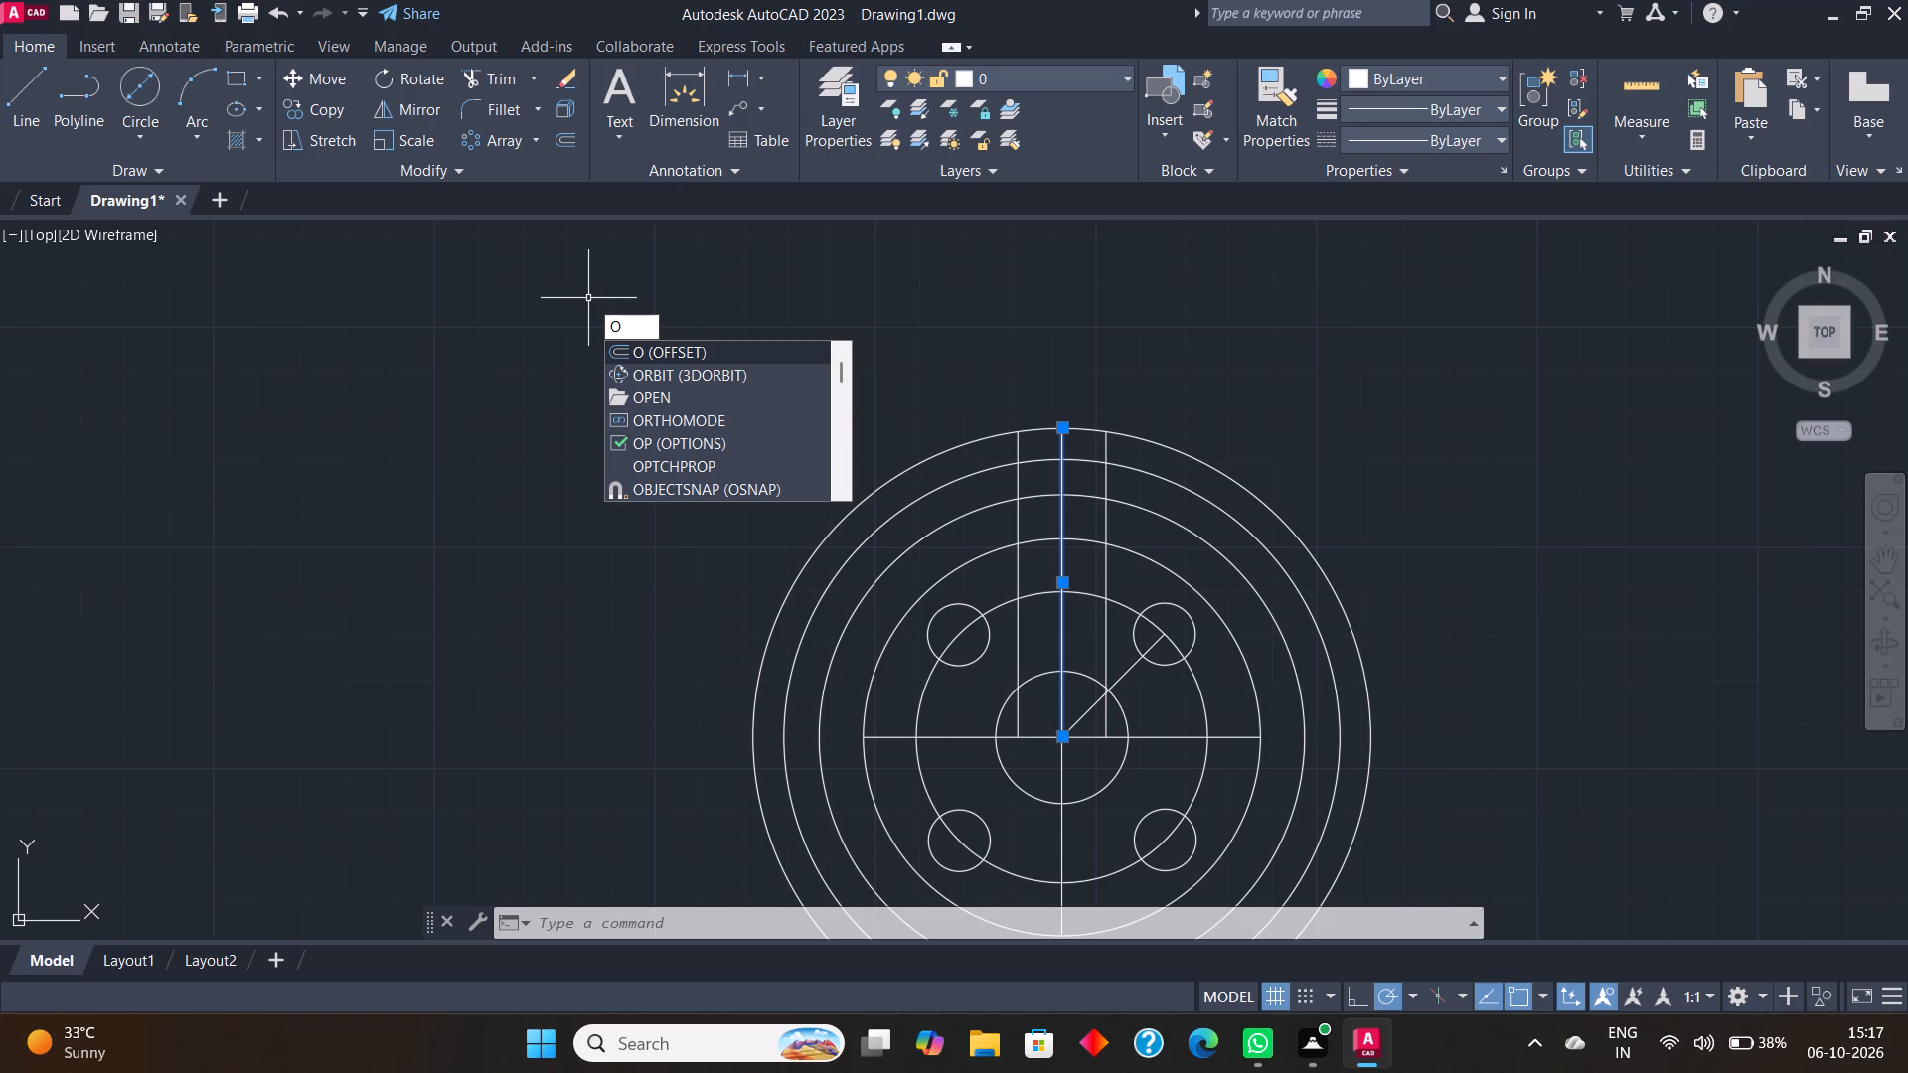
pyautogui.click(661, 349)
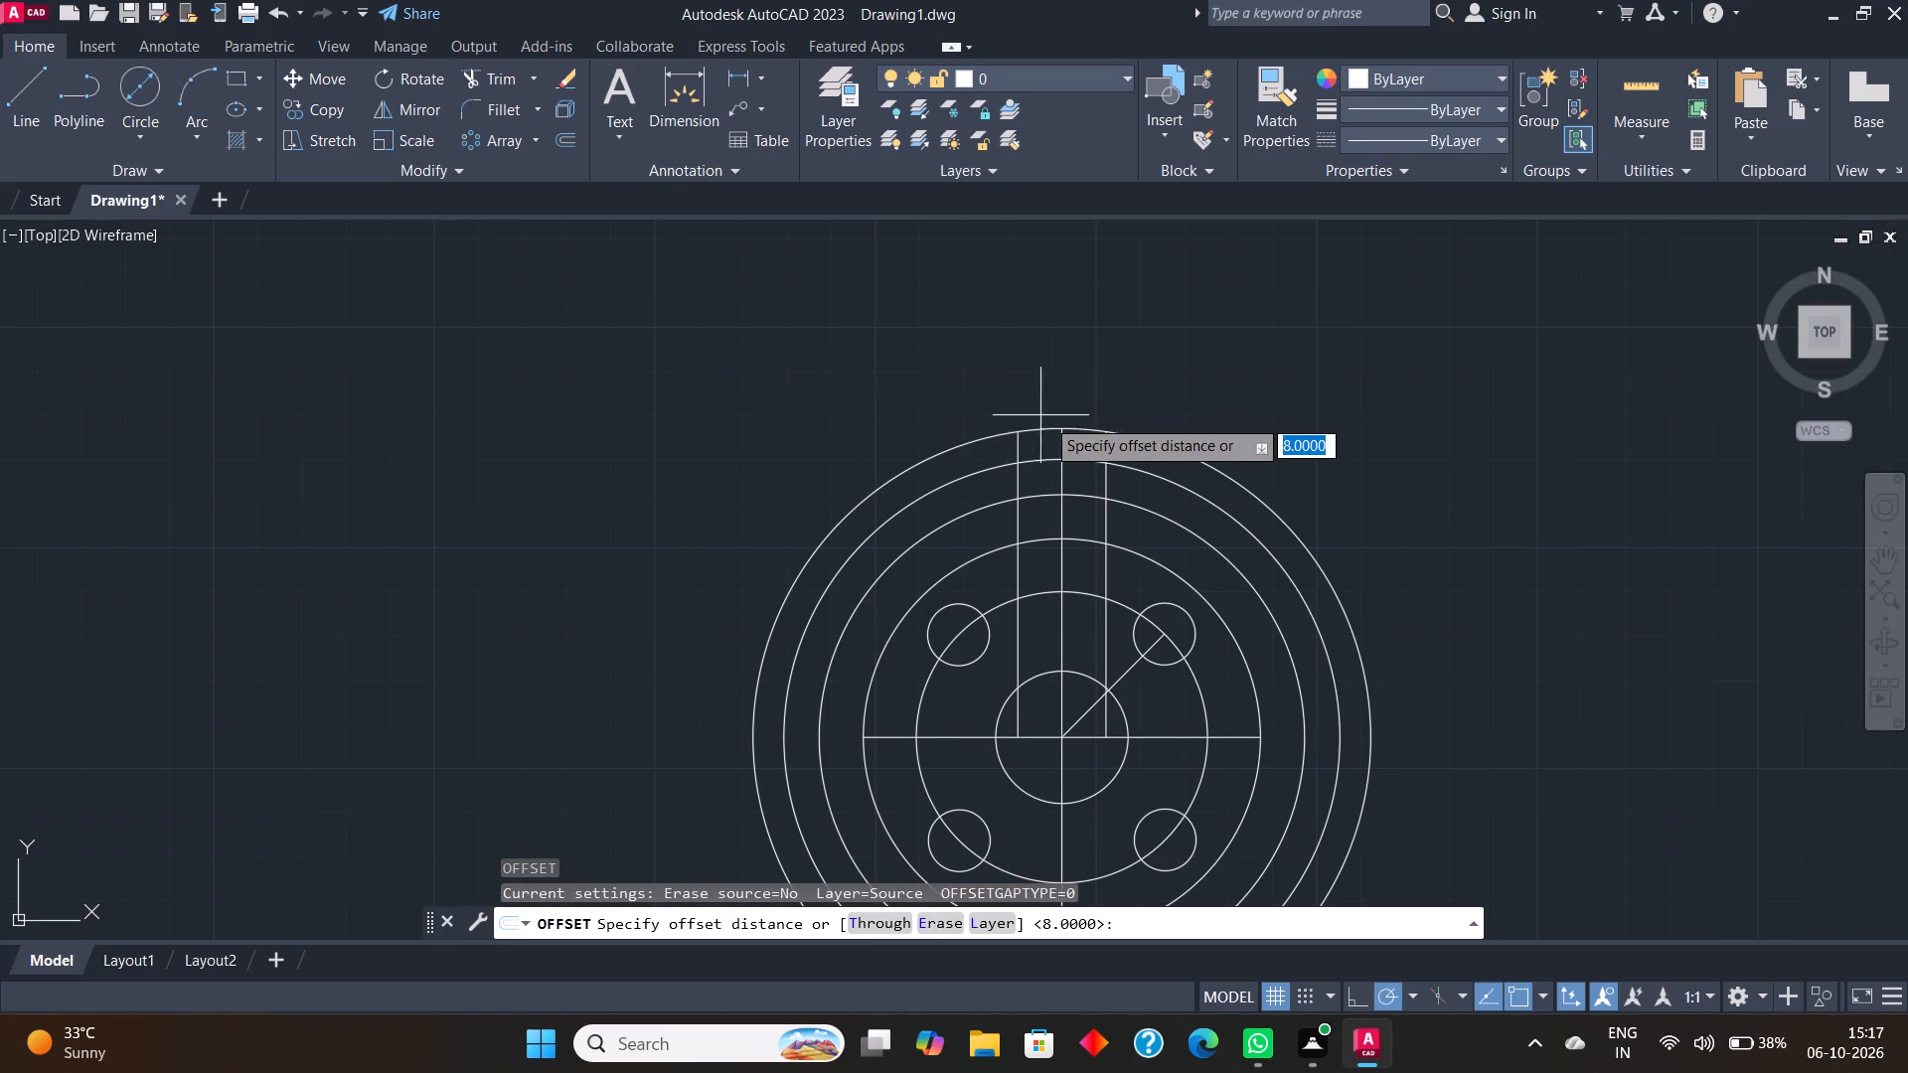
pyautogui.press('BackSpace')
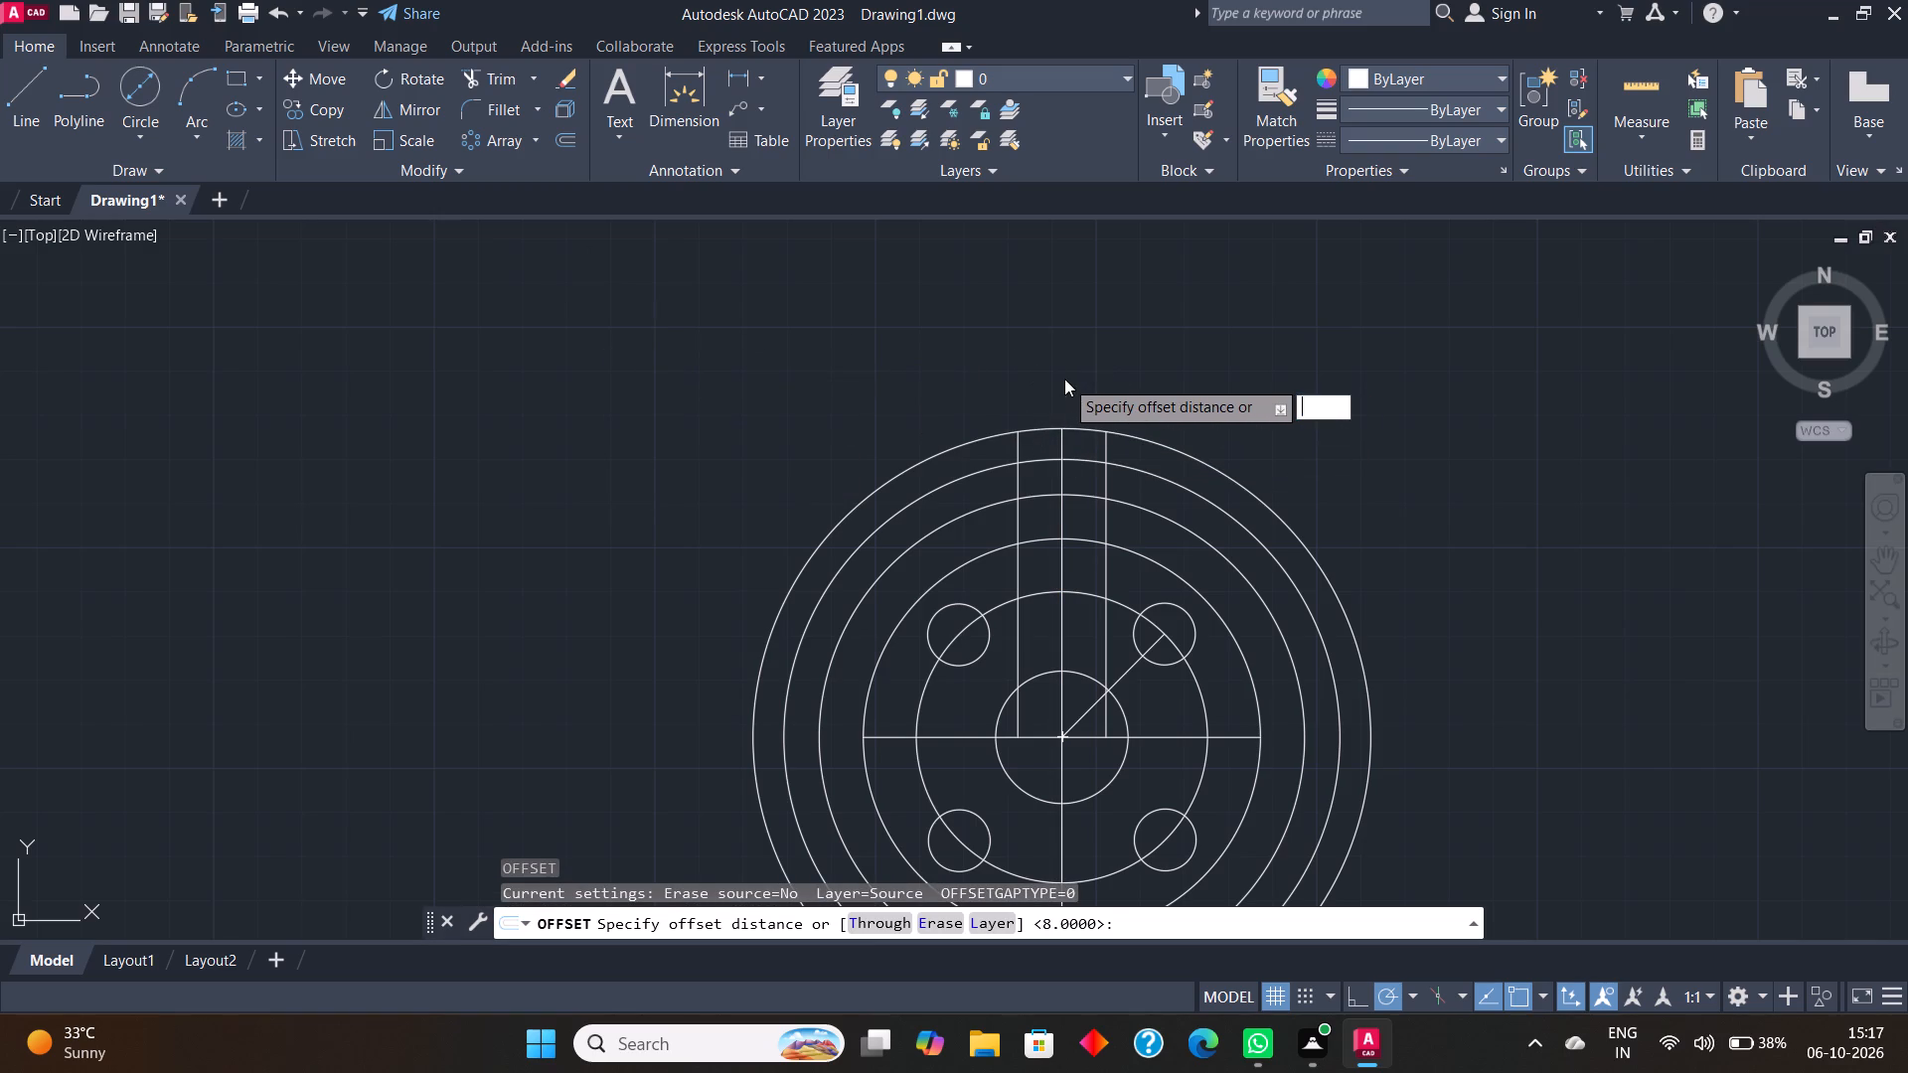
pyautogui.press('5')
pyautogui.press('Return')
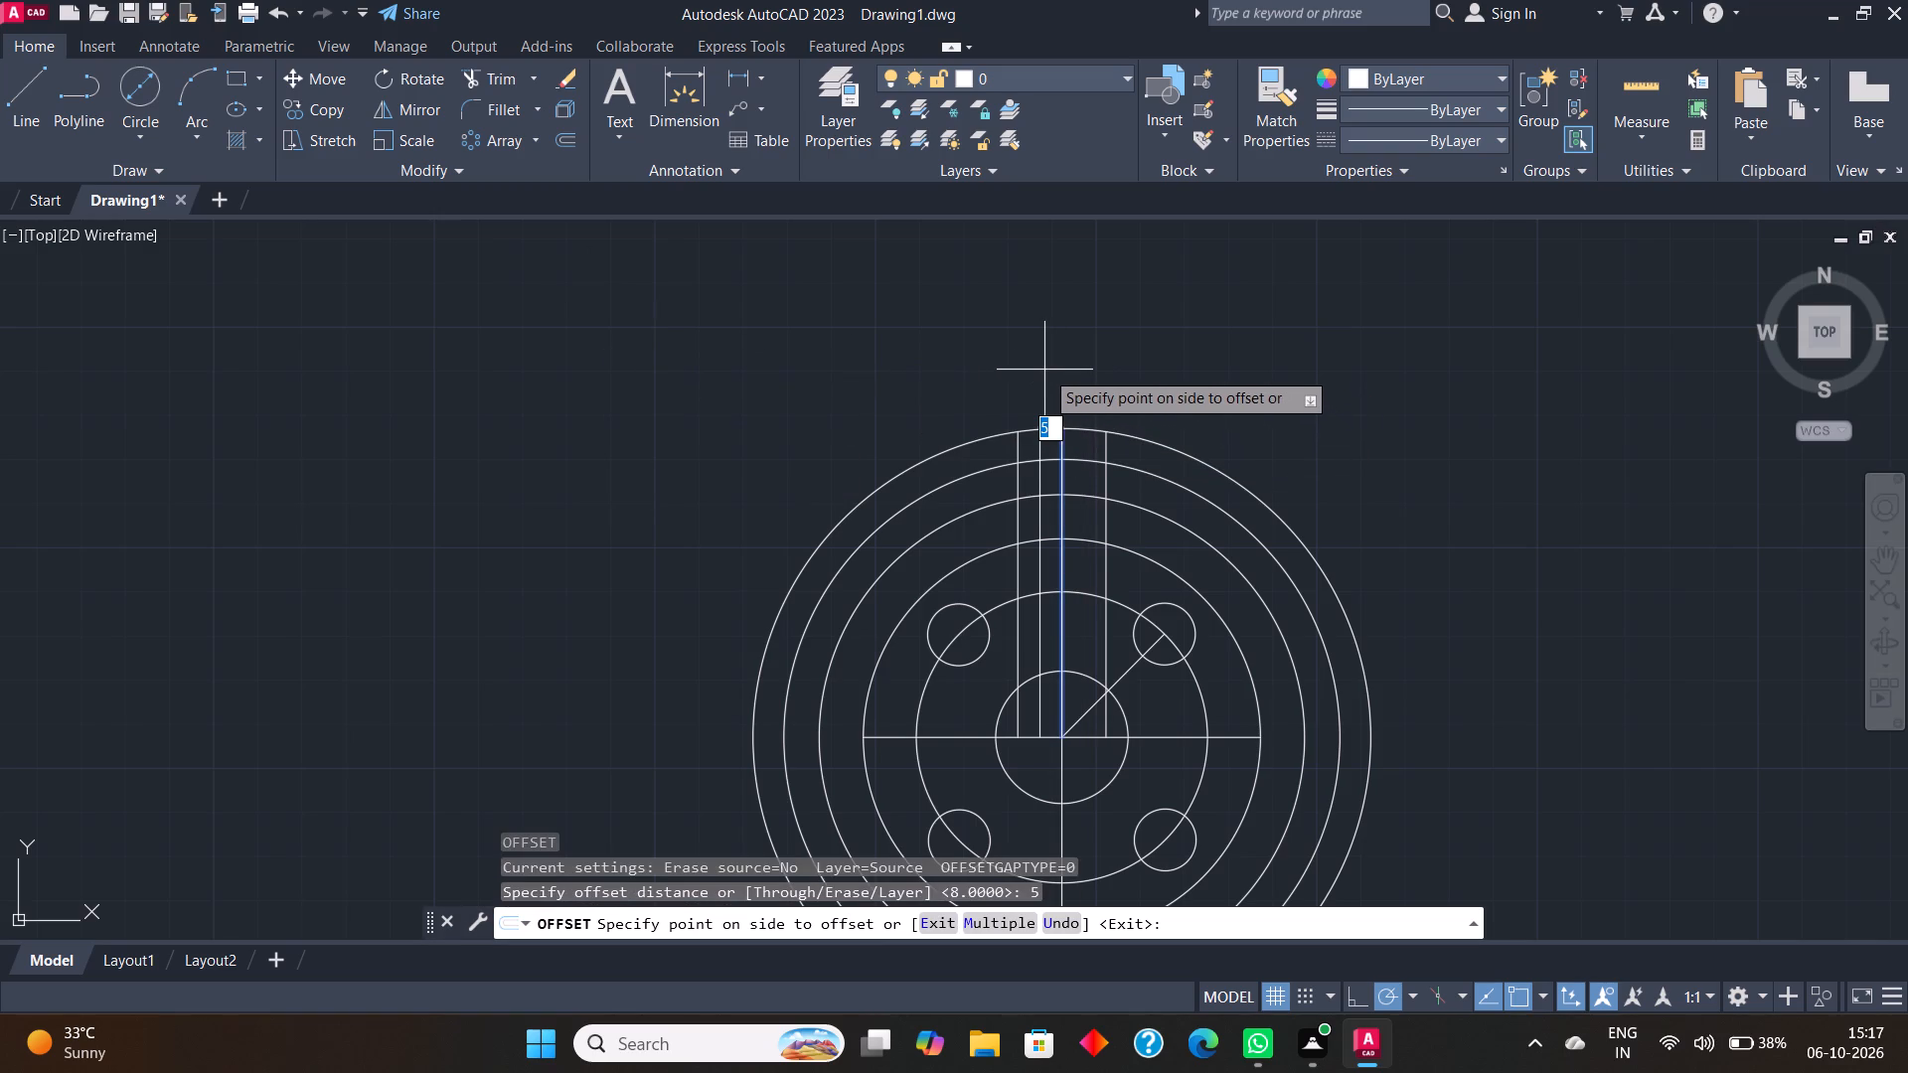
pyautogui.click(1044, 370)
pyautogui.click(1062, 447)
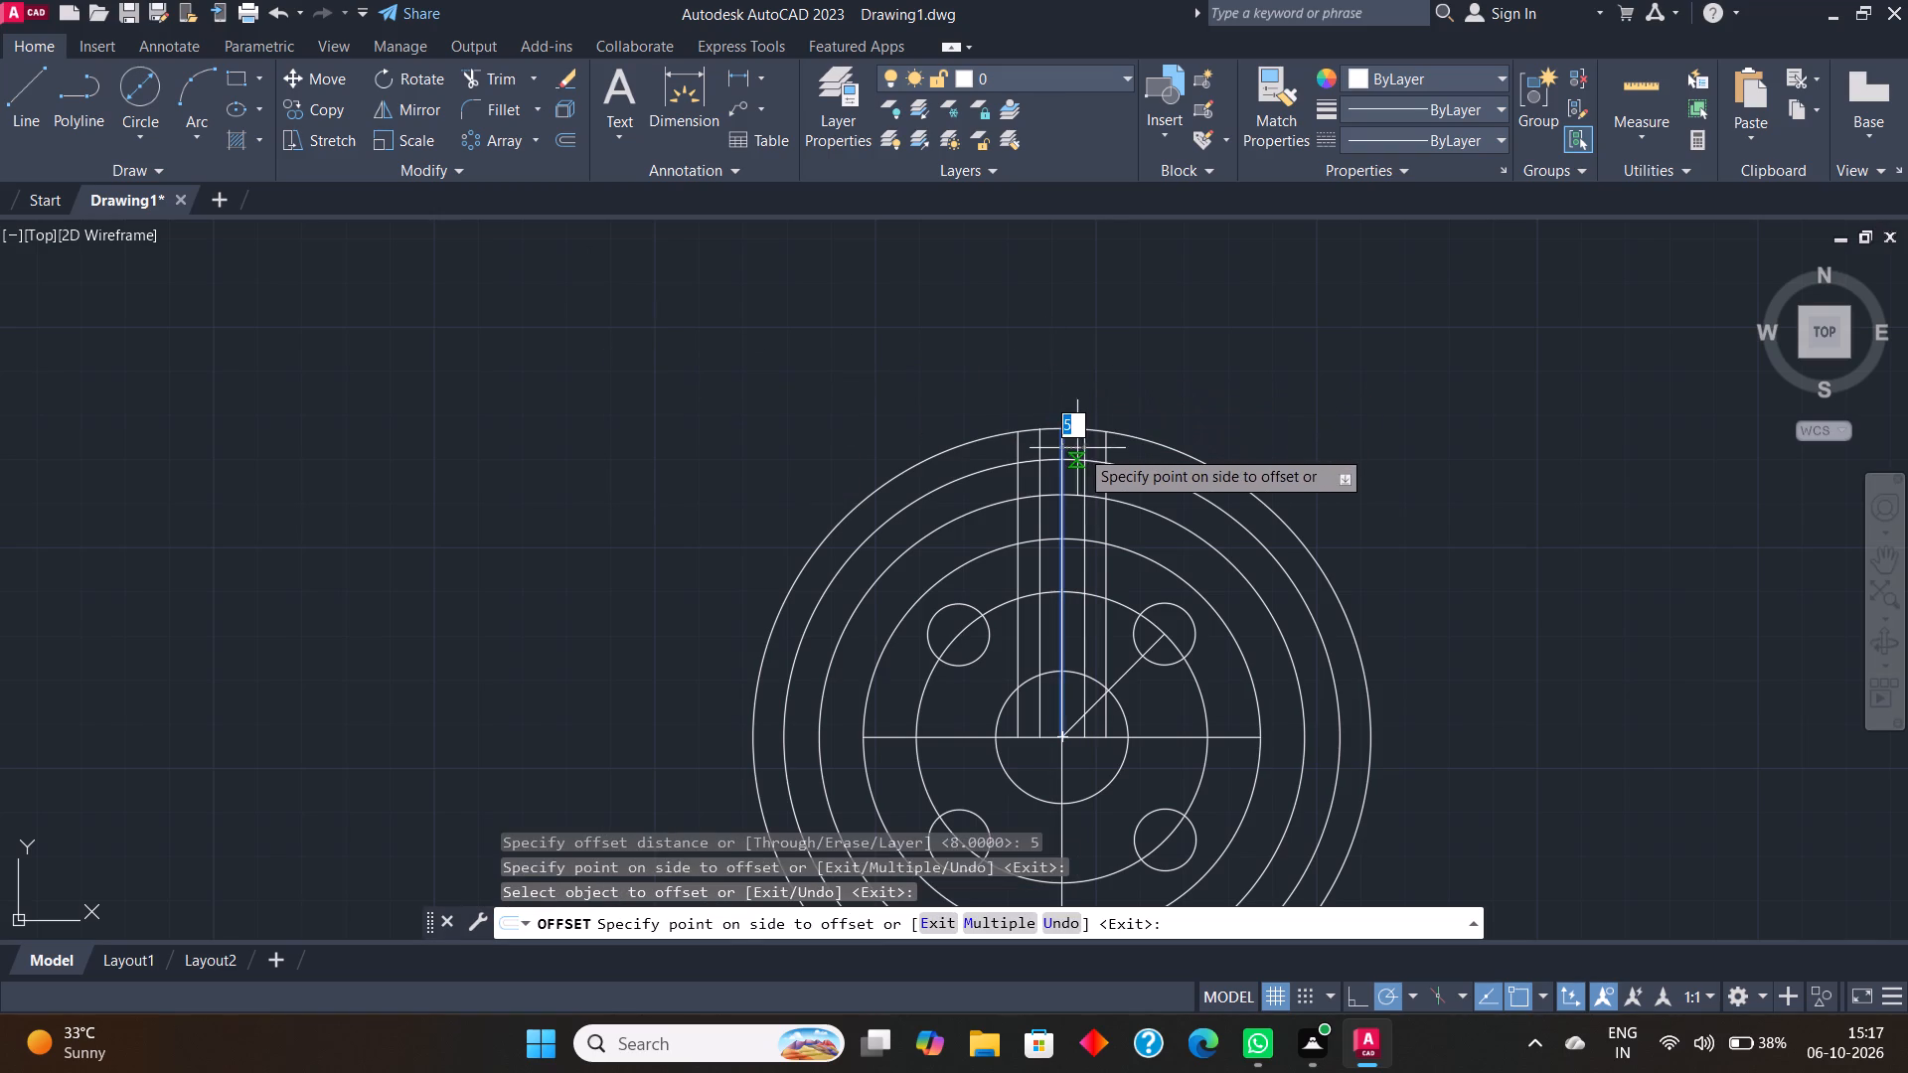
pyautogui.click(1082, 448)
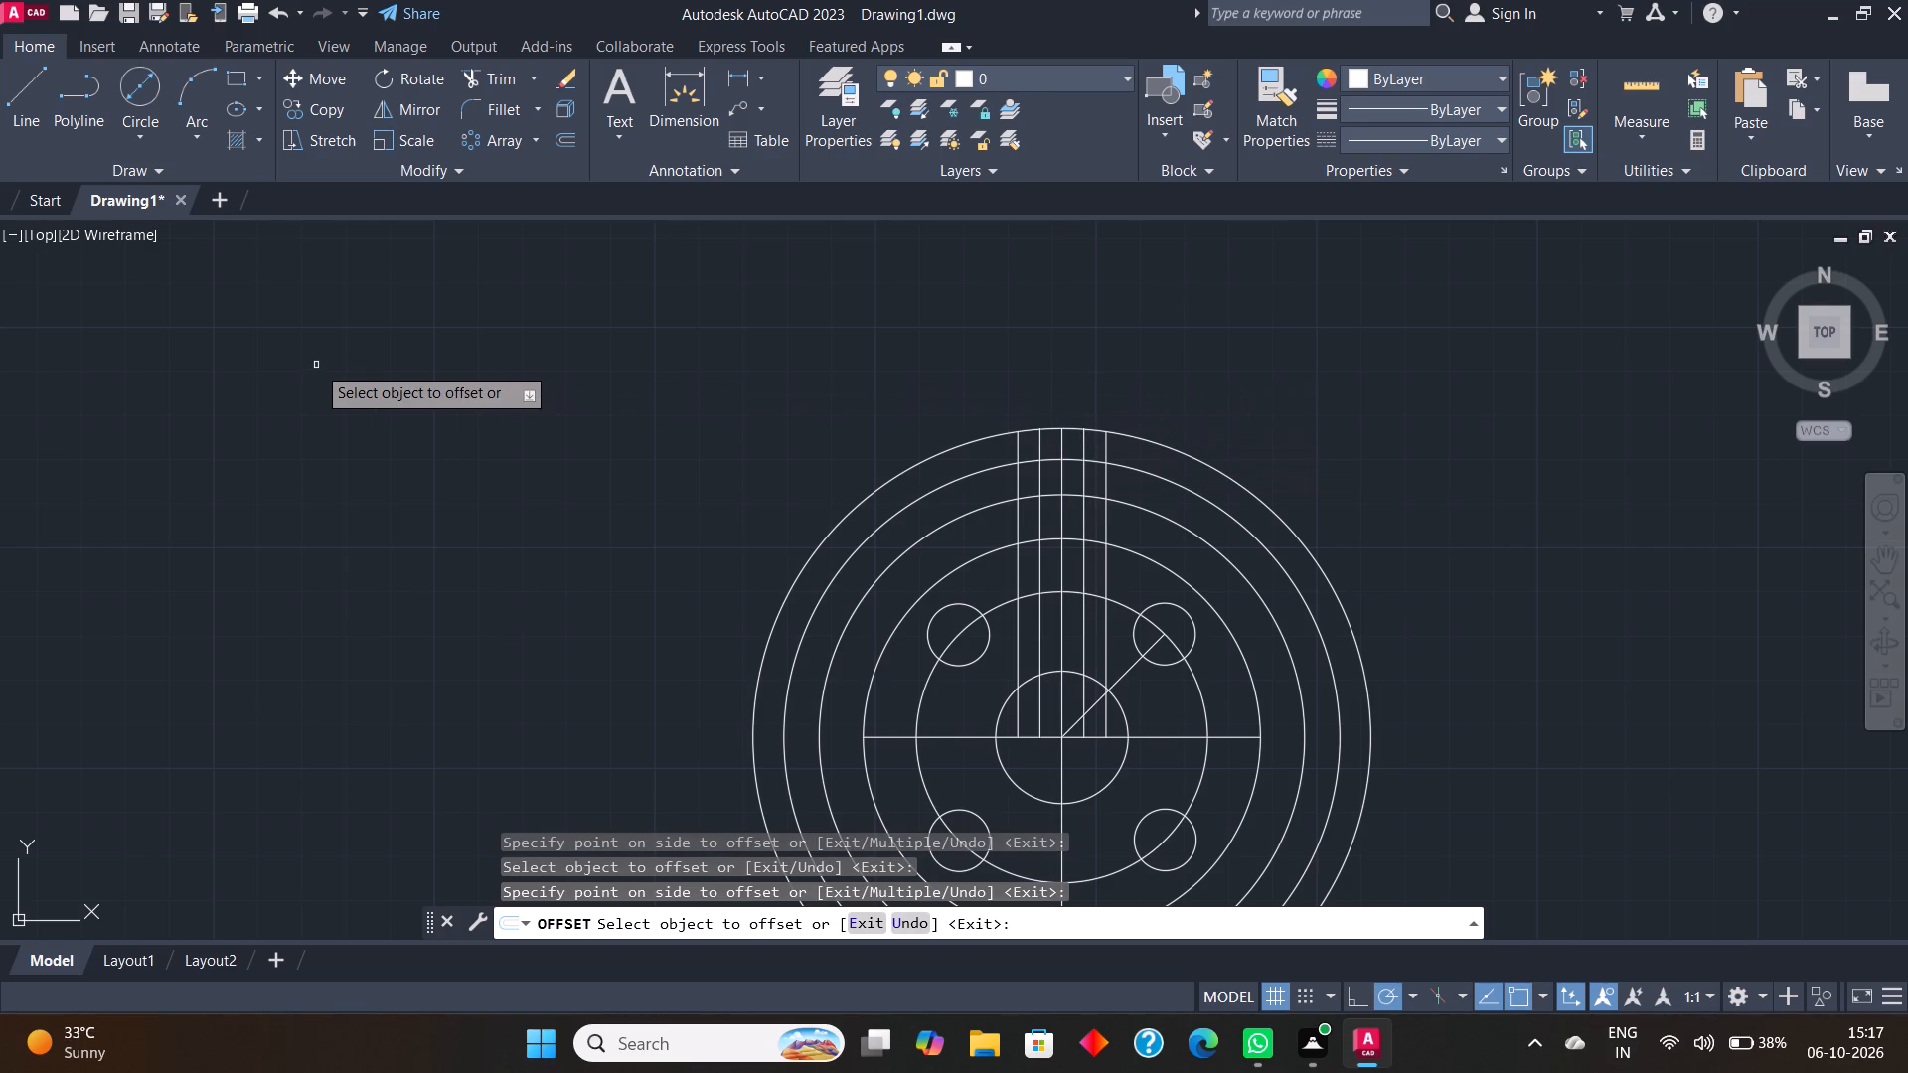
pyautogui.press('Escape')
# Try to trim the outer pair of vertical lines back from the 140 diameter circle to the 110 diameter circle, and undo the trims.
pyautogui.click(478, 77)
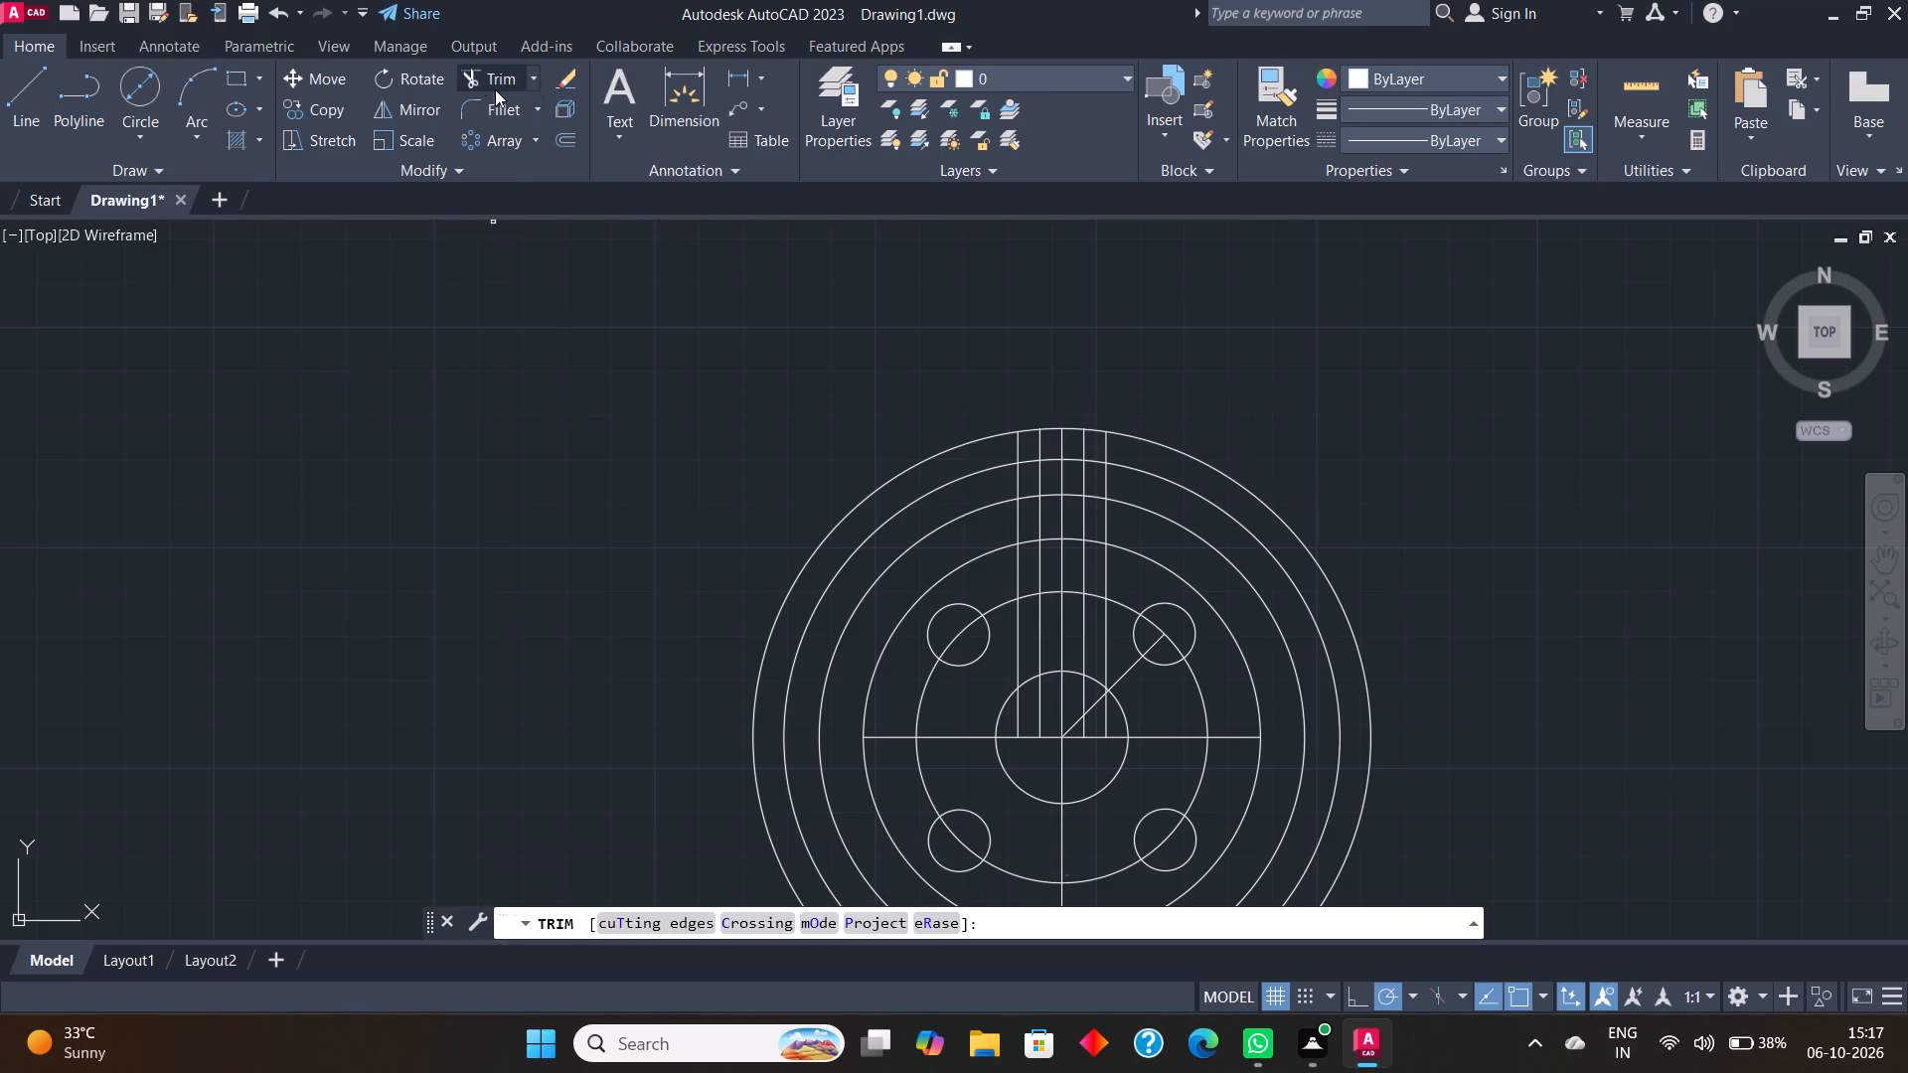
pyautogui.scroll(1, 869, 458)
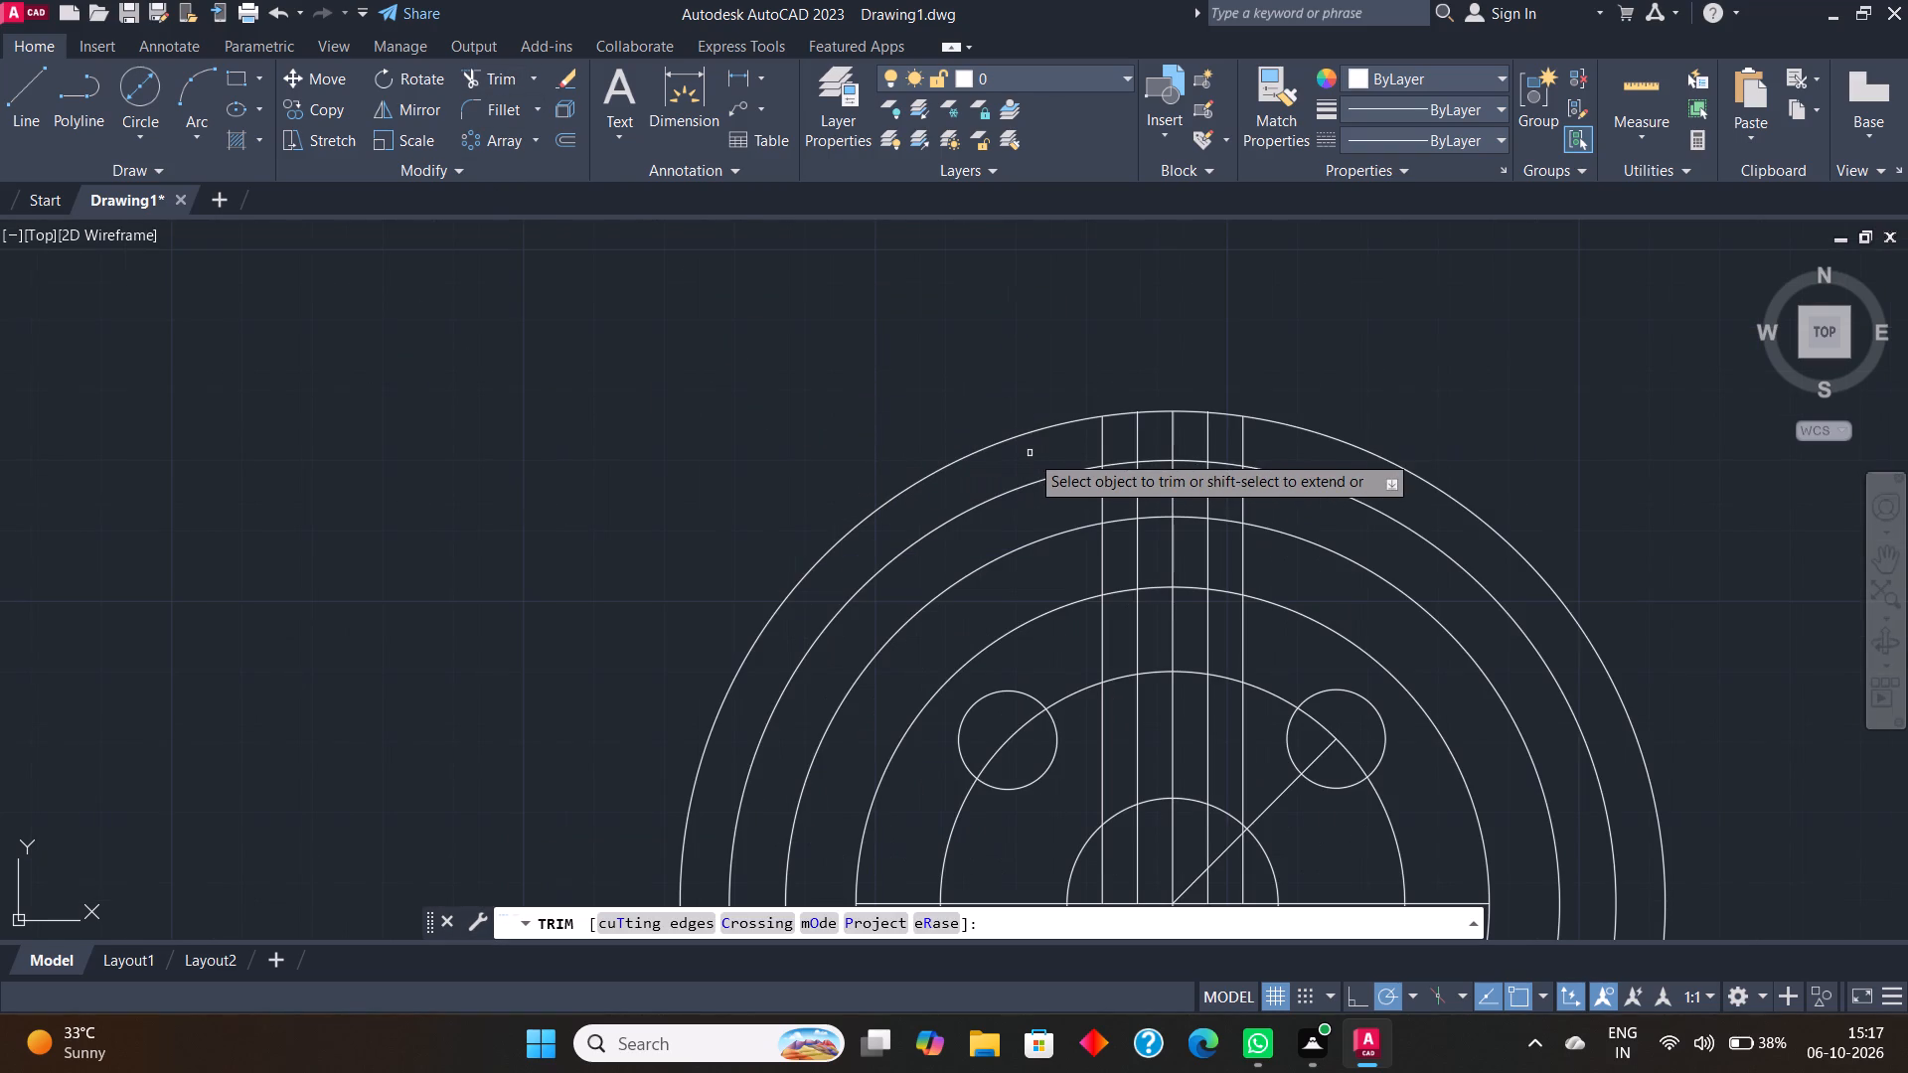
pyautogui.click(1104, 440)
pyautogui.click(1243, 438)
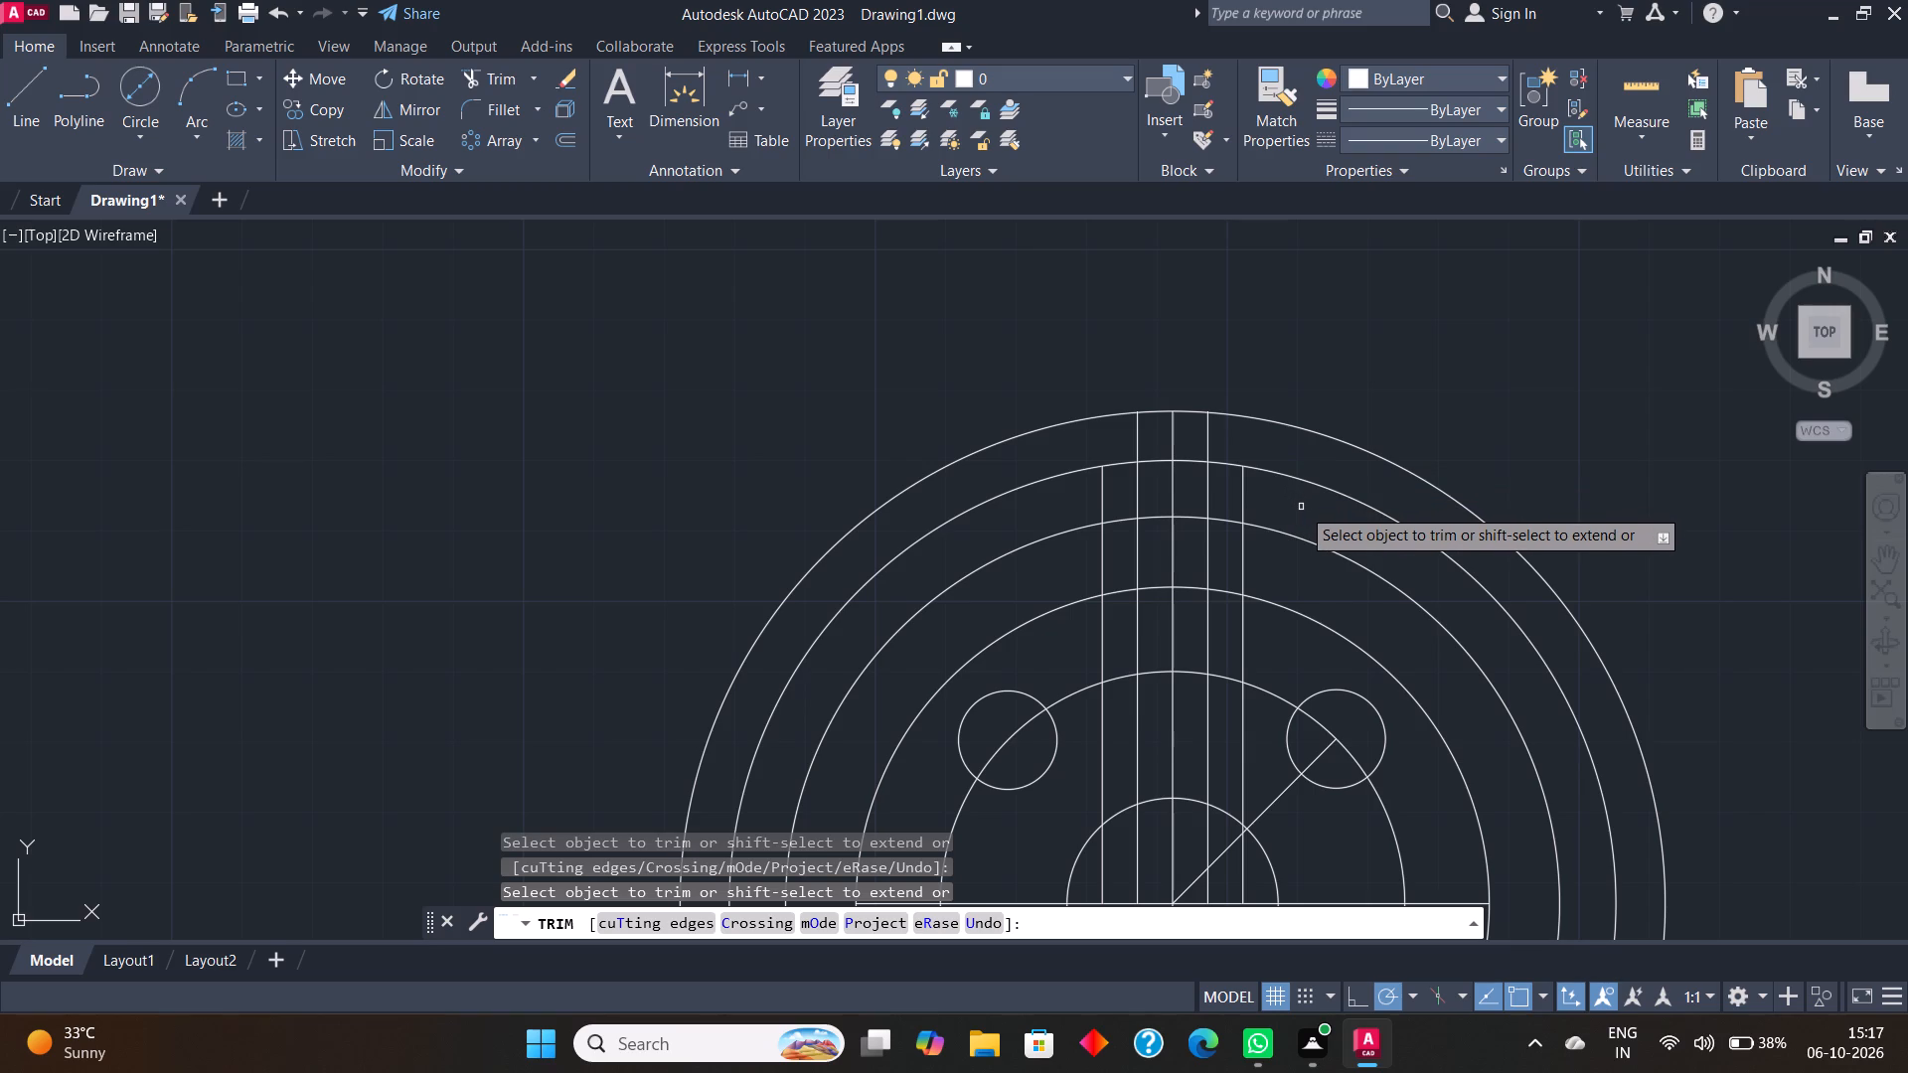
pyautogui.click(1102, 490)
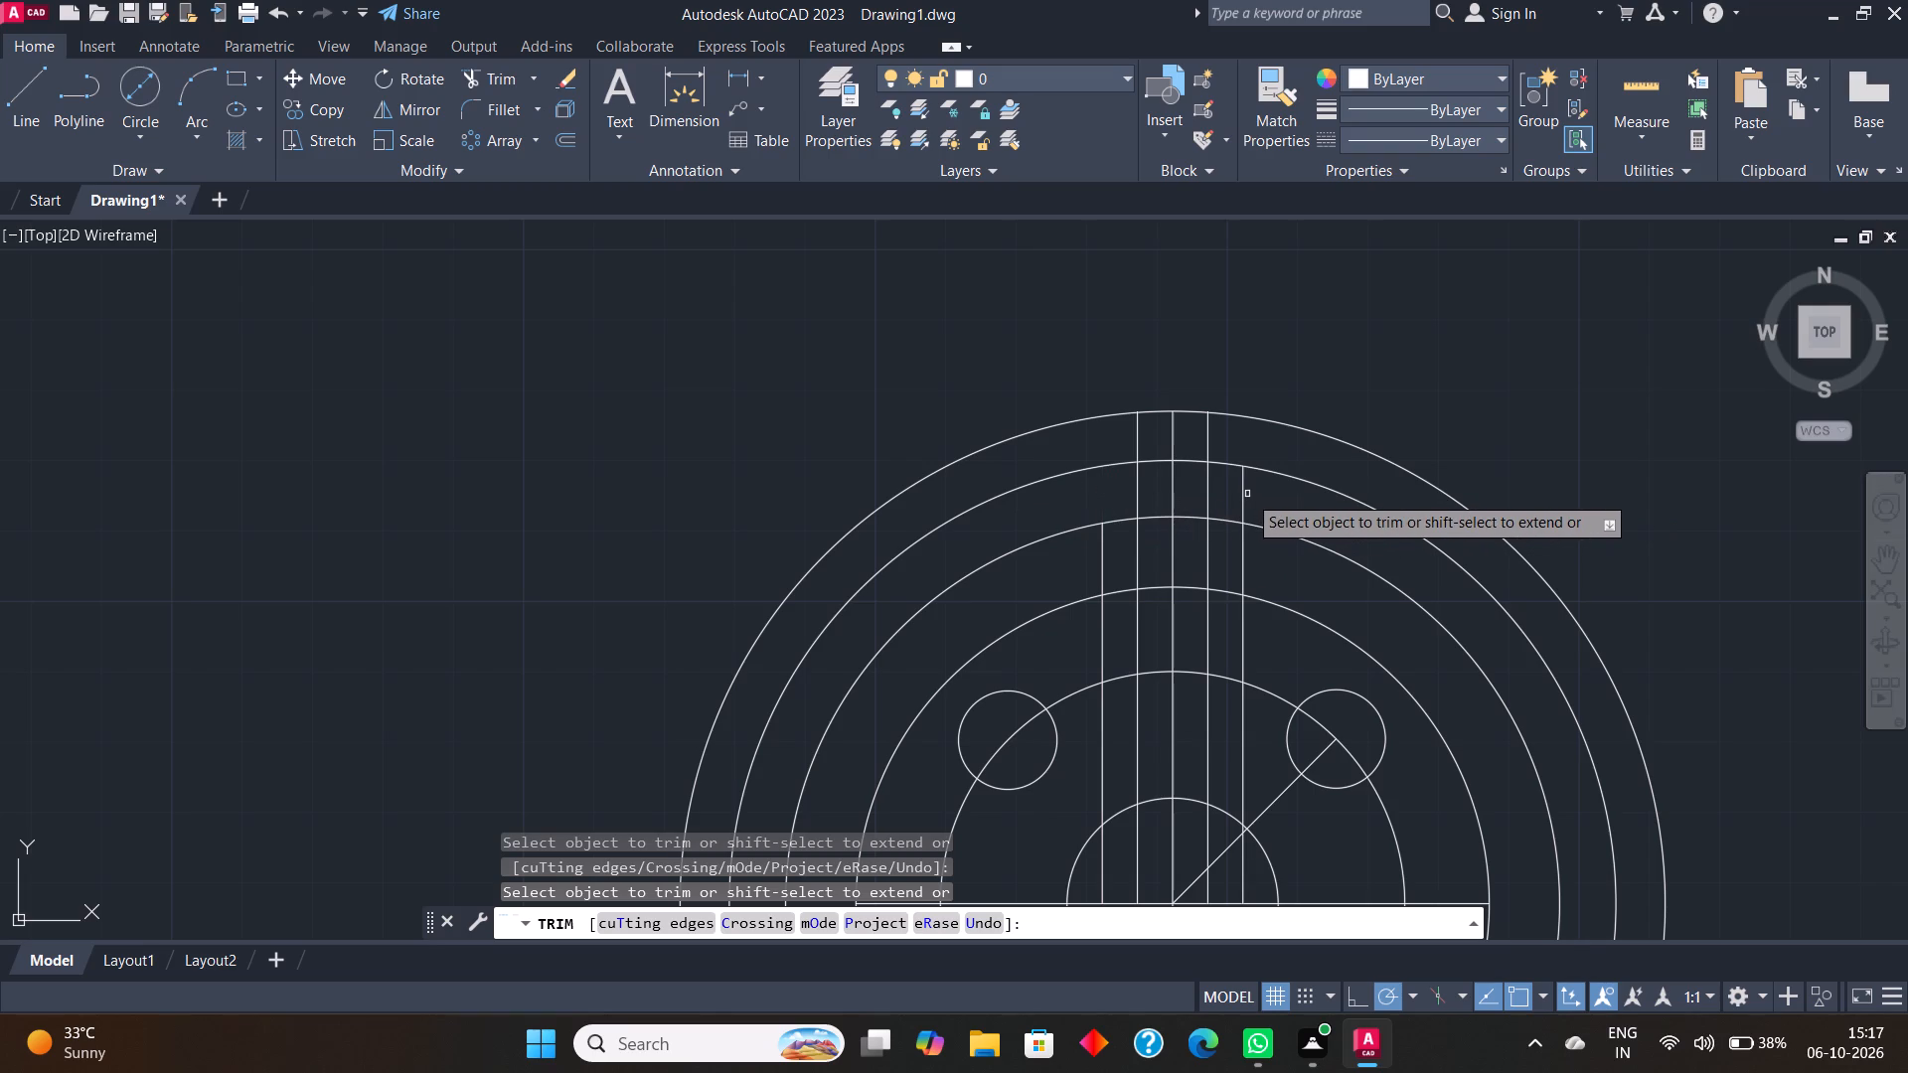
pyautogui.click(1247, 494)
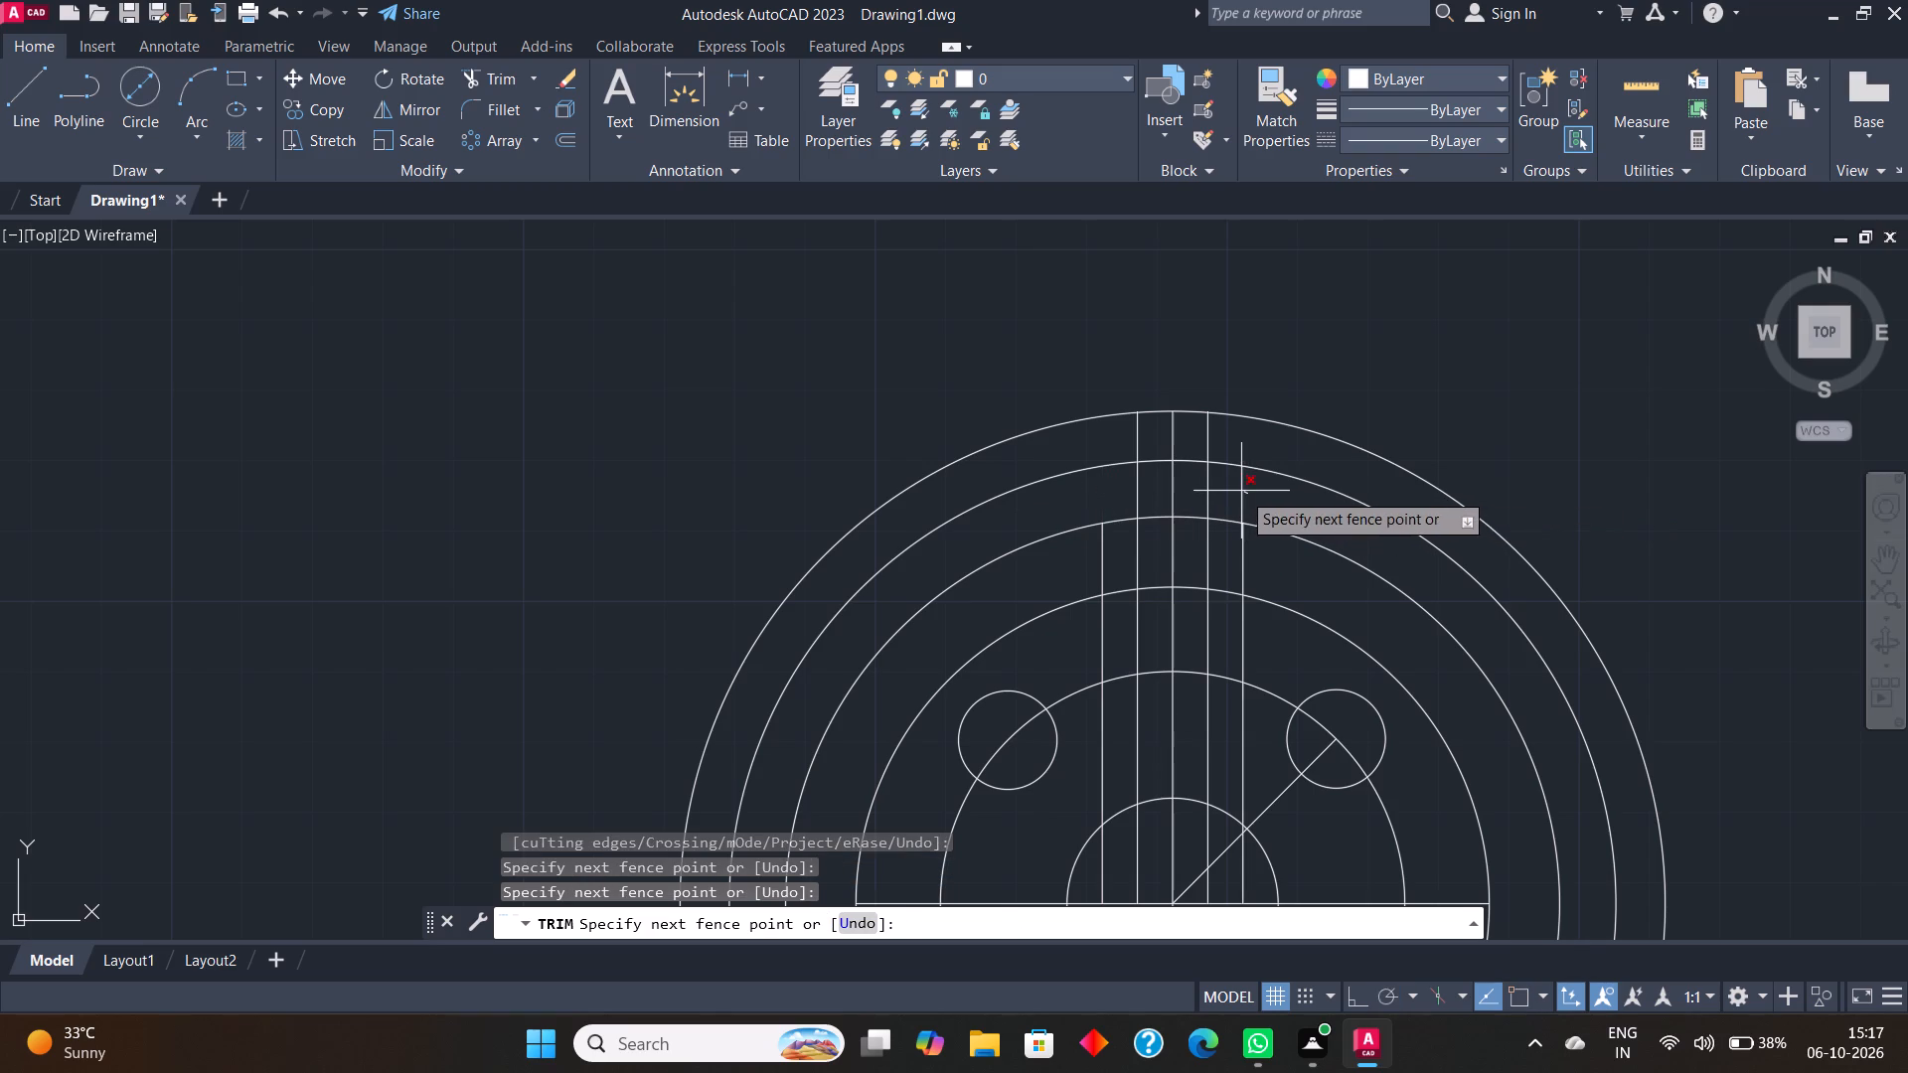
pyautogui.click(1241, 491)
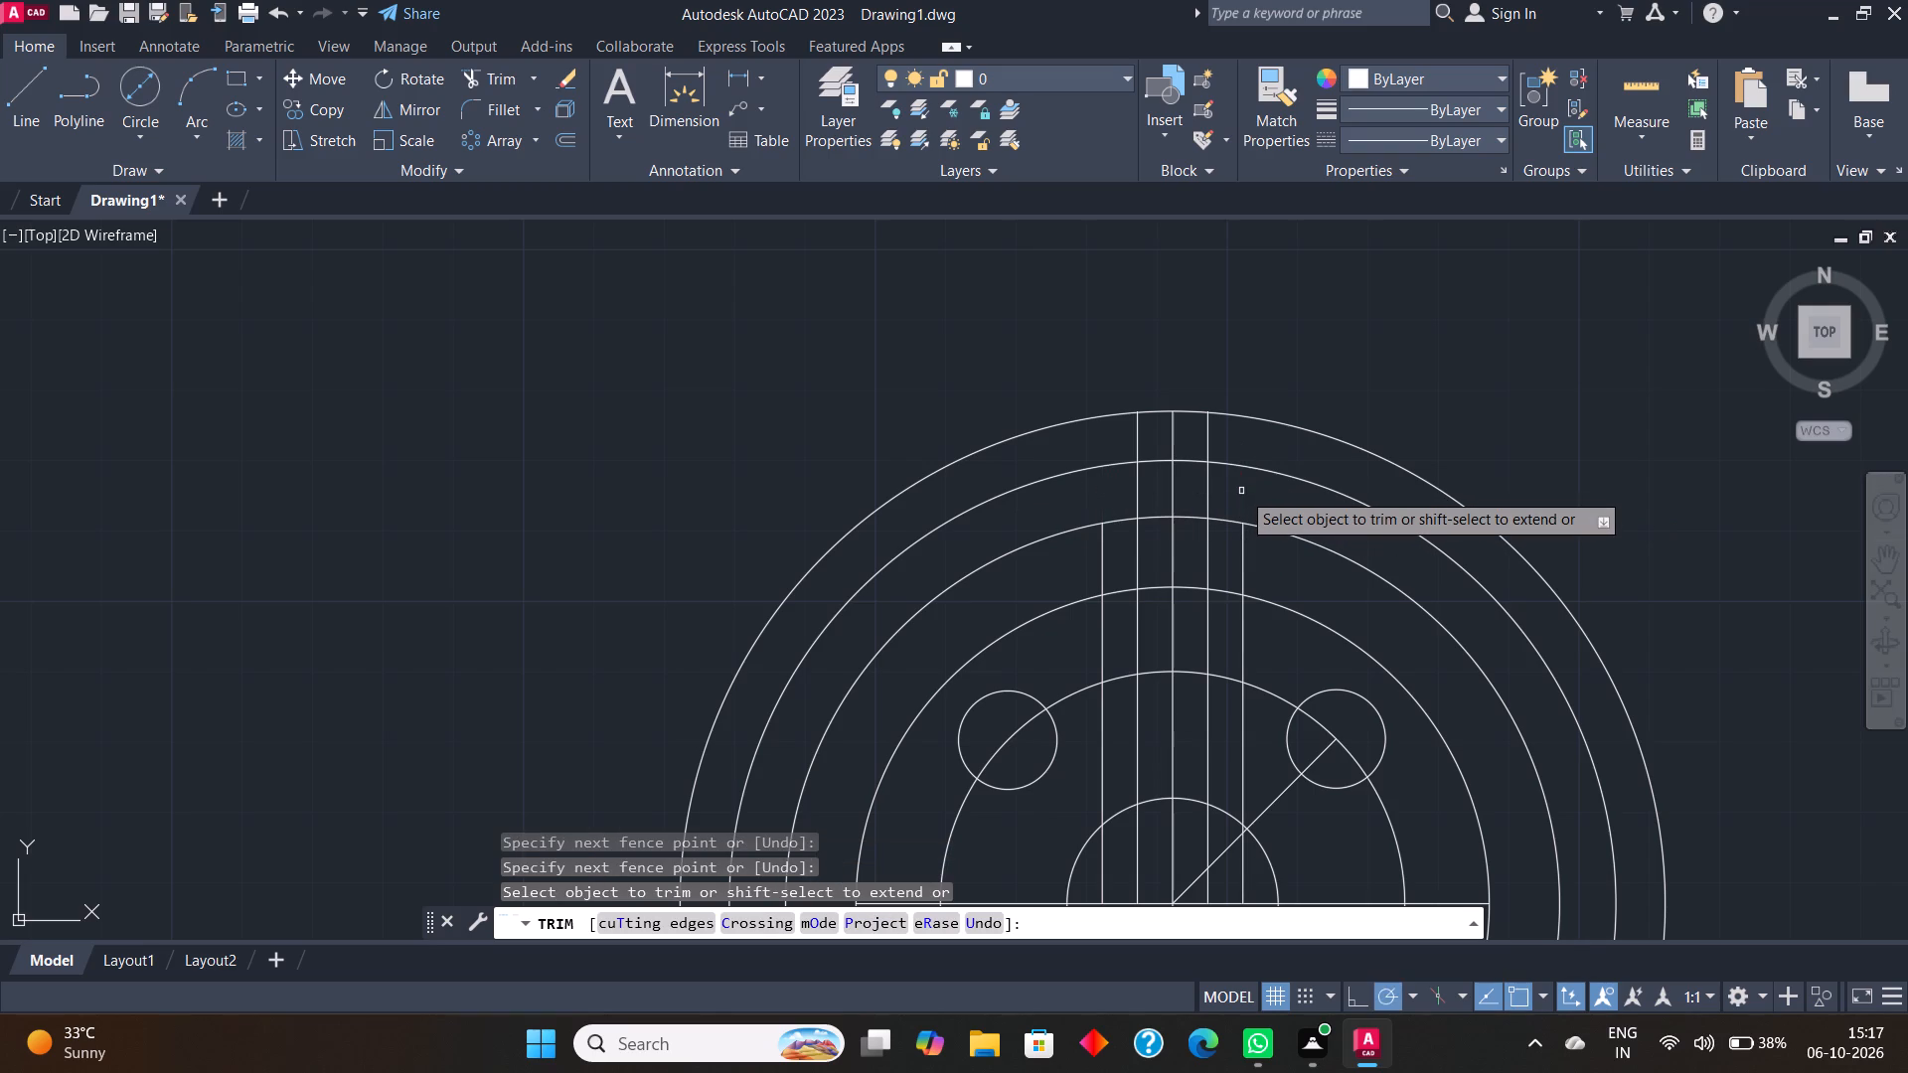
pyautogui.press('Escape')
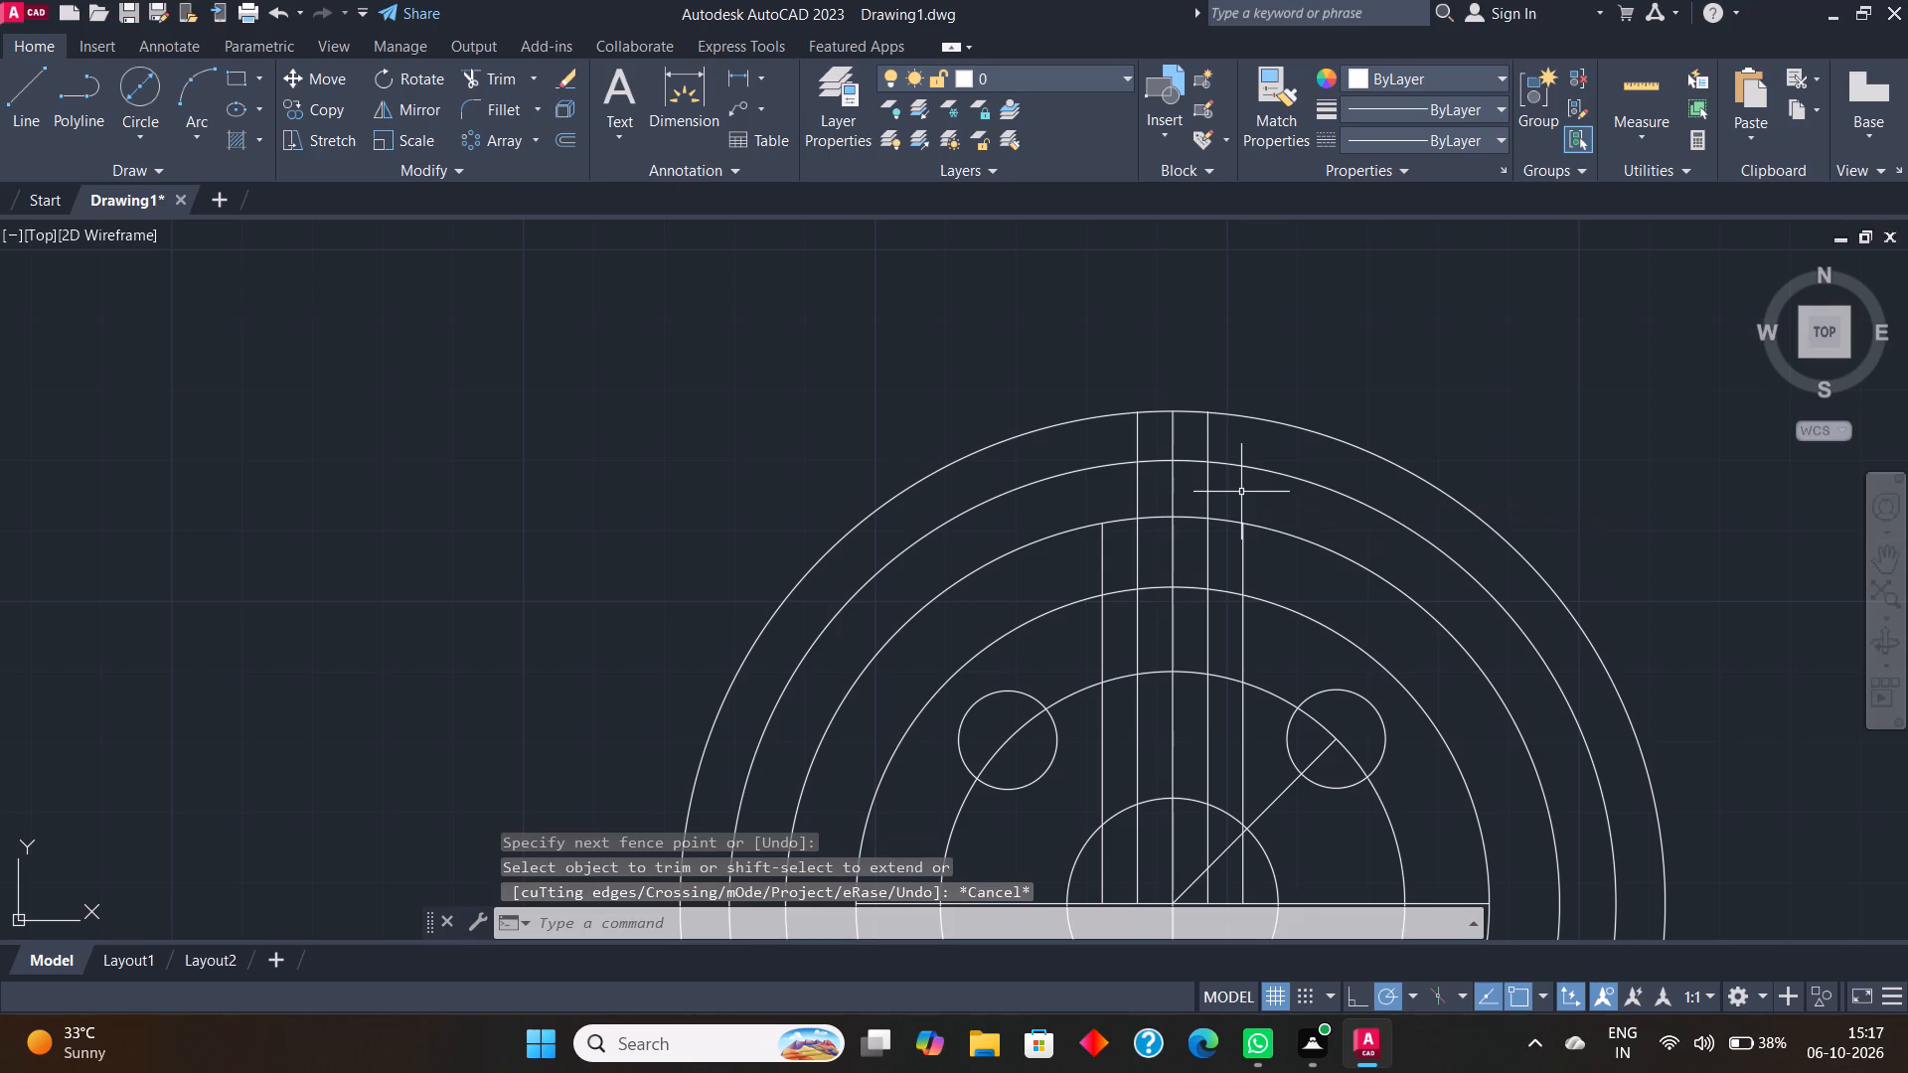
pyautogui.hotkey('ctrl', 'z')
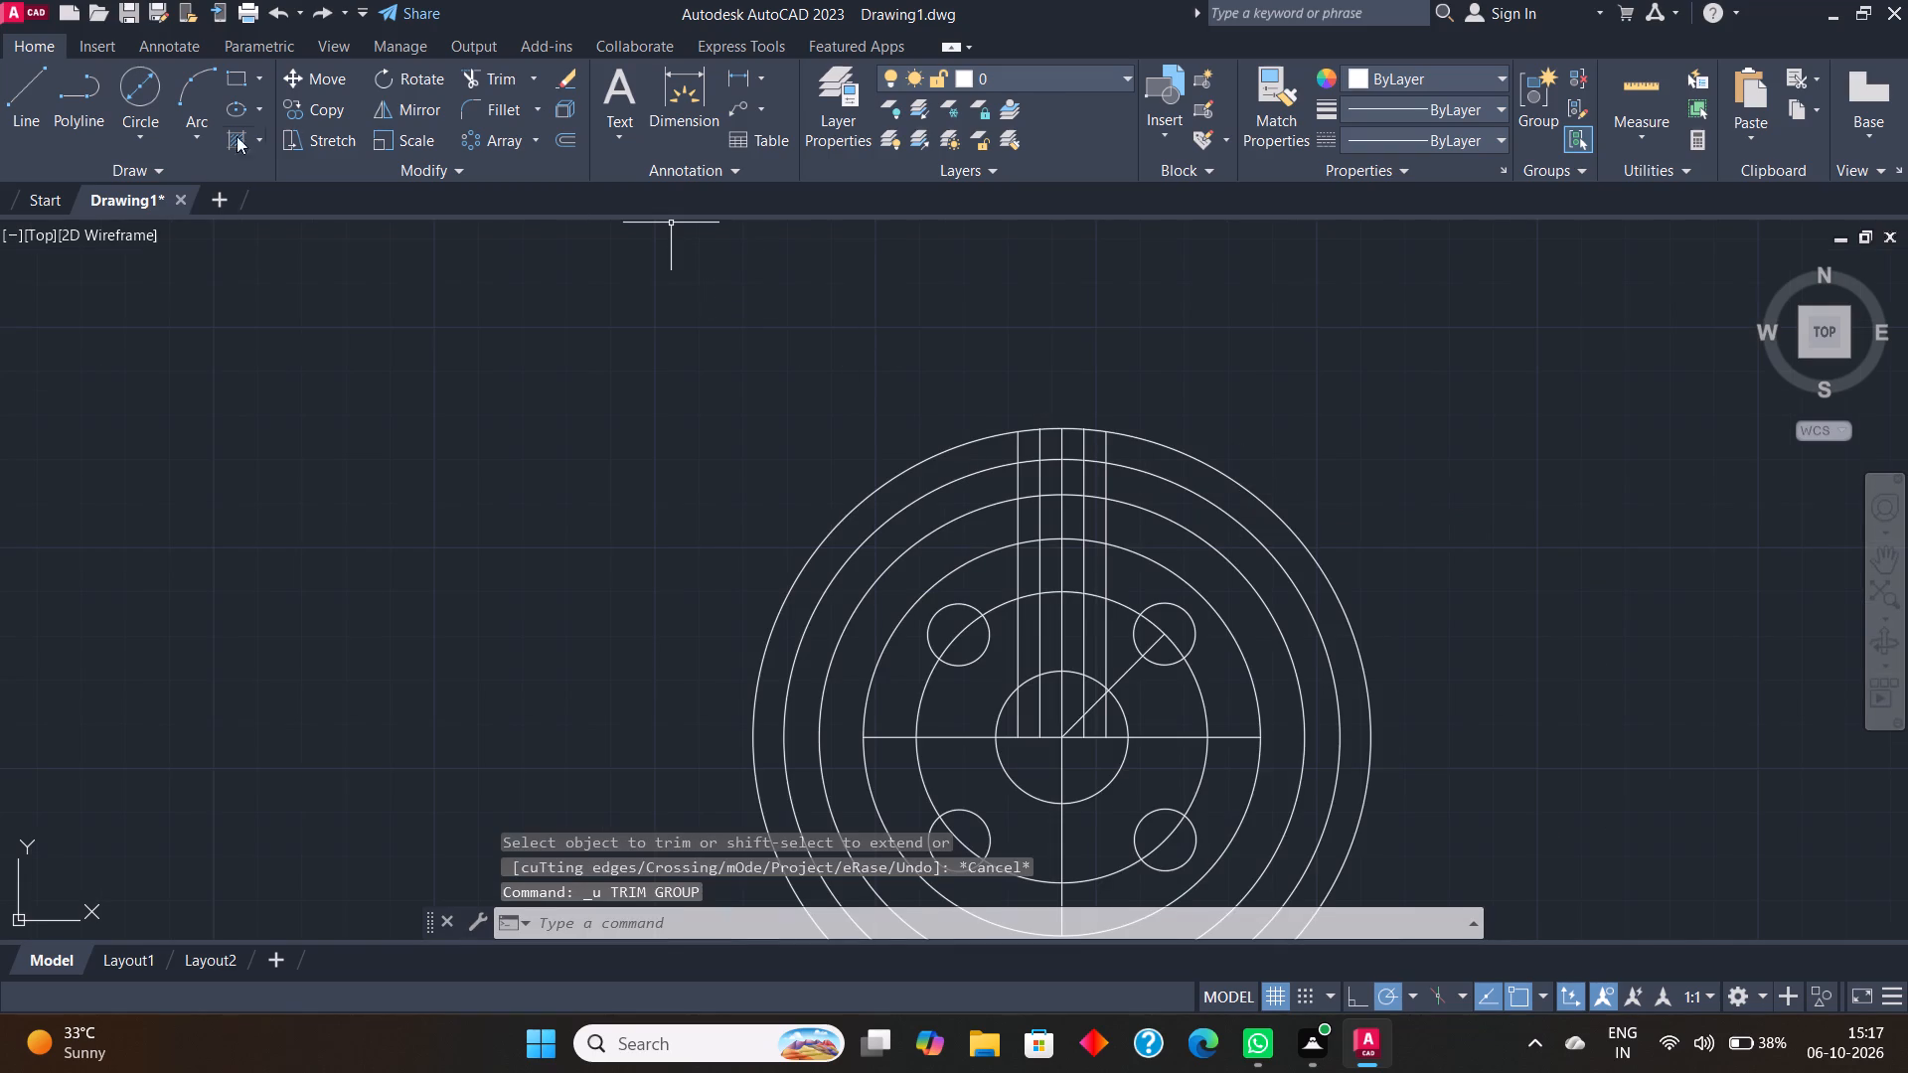
# Trim the outer vertical pair above the 126 diameter circle, the inner pair between the 126 and 90 circles, and the left outer line between 110 and 90.
pyautogui.click(488, 77)
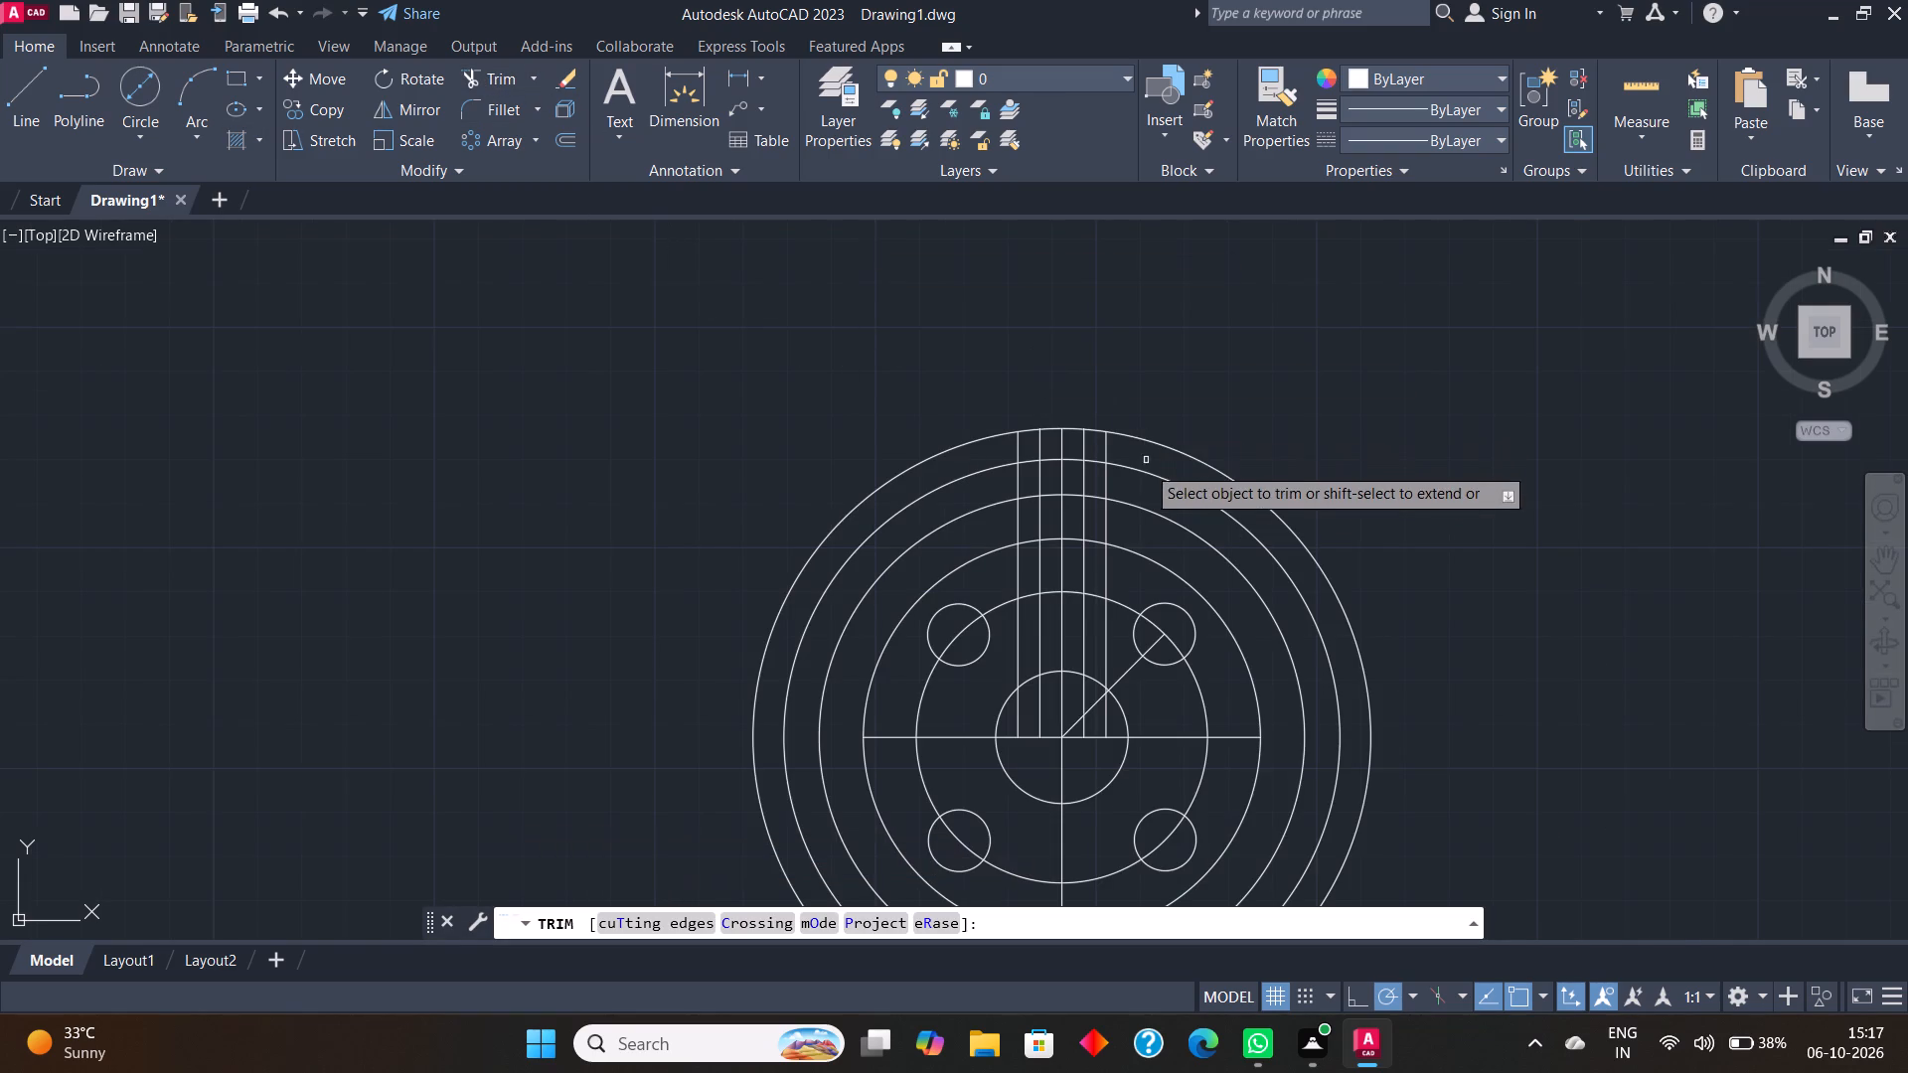
pyautogui.scroll(2, 1145, 472)
pyautogui.click(814, 384)
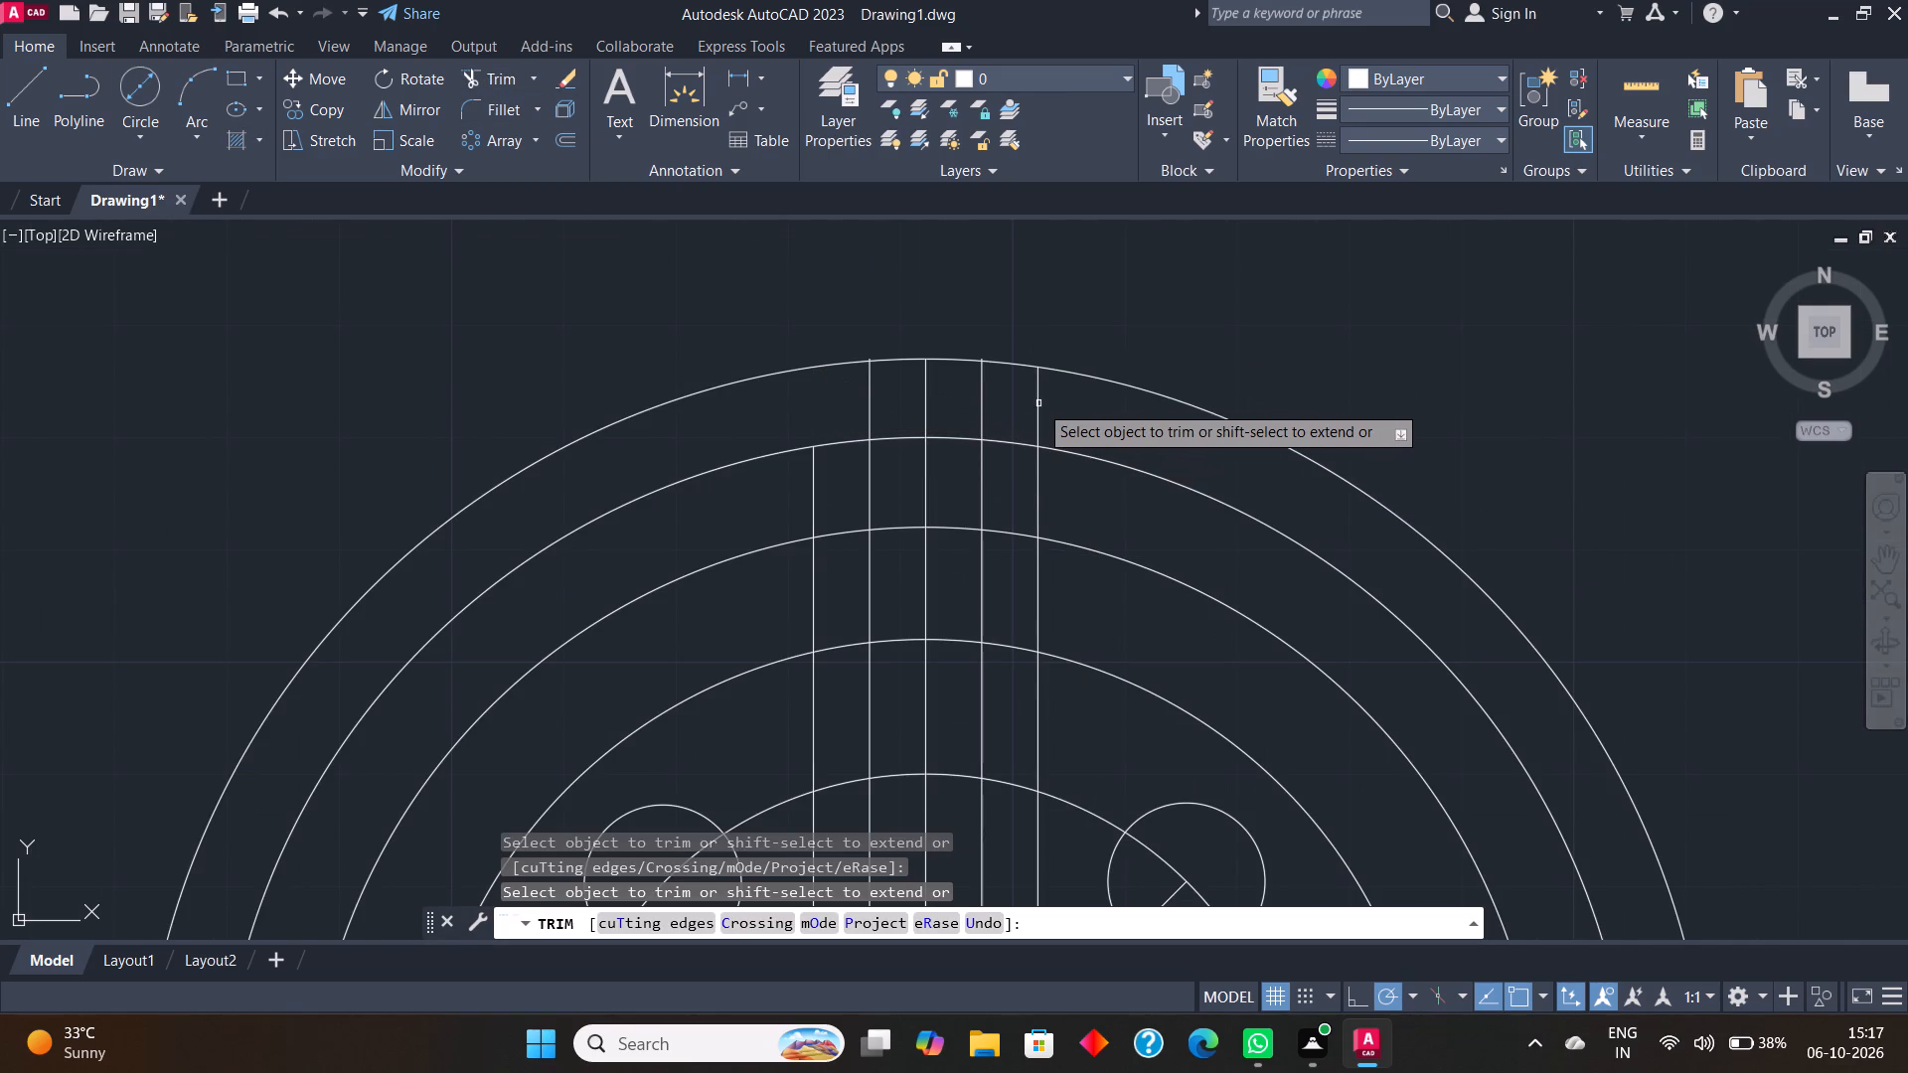
pyautogui.click(1038, 403)
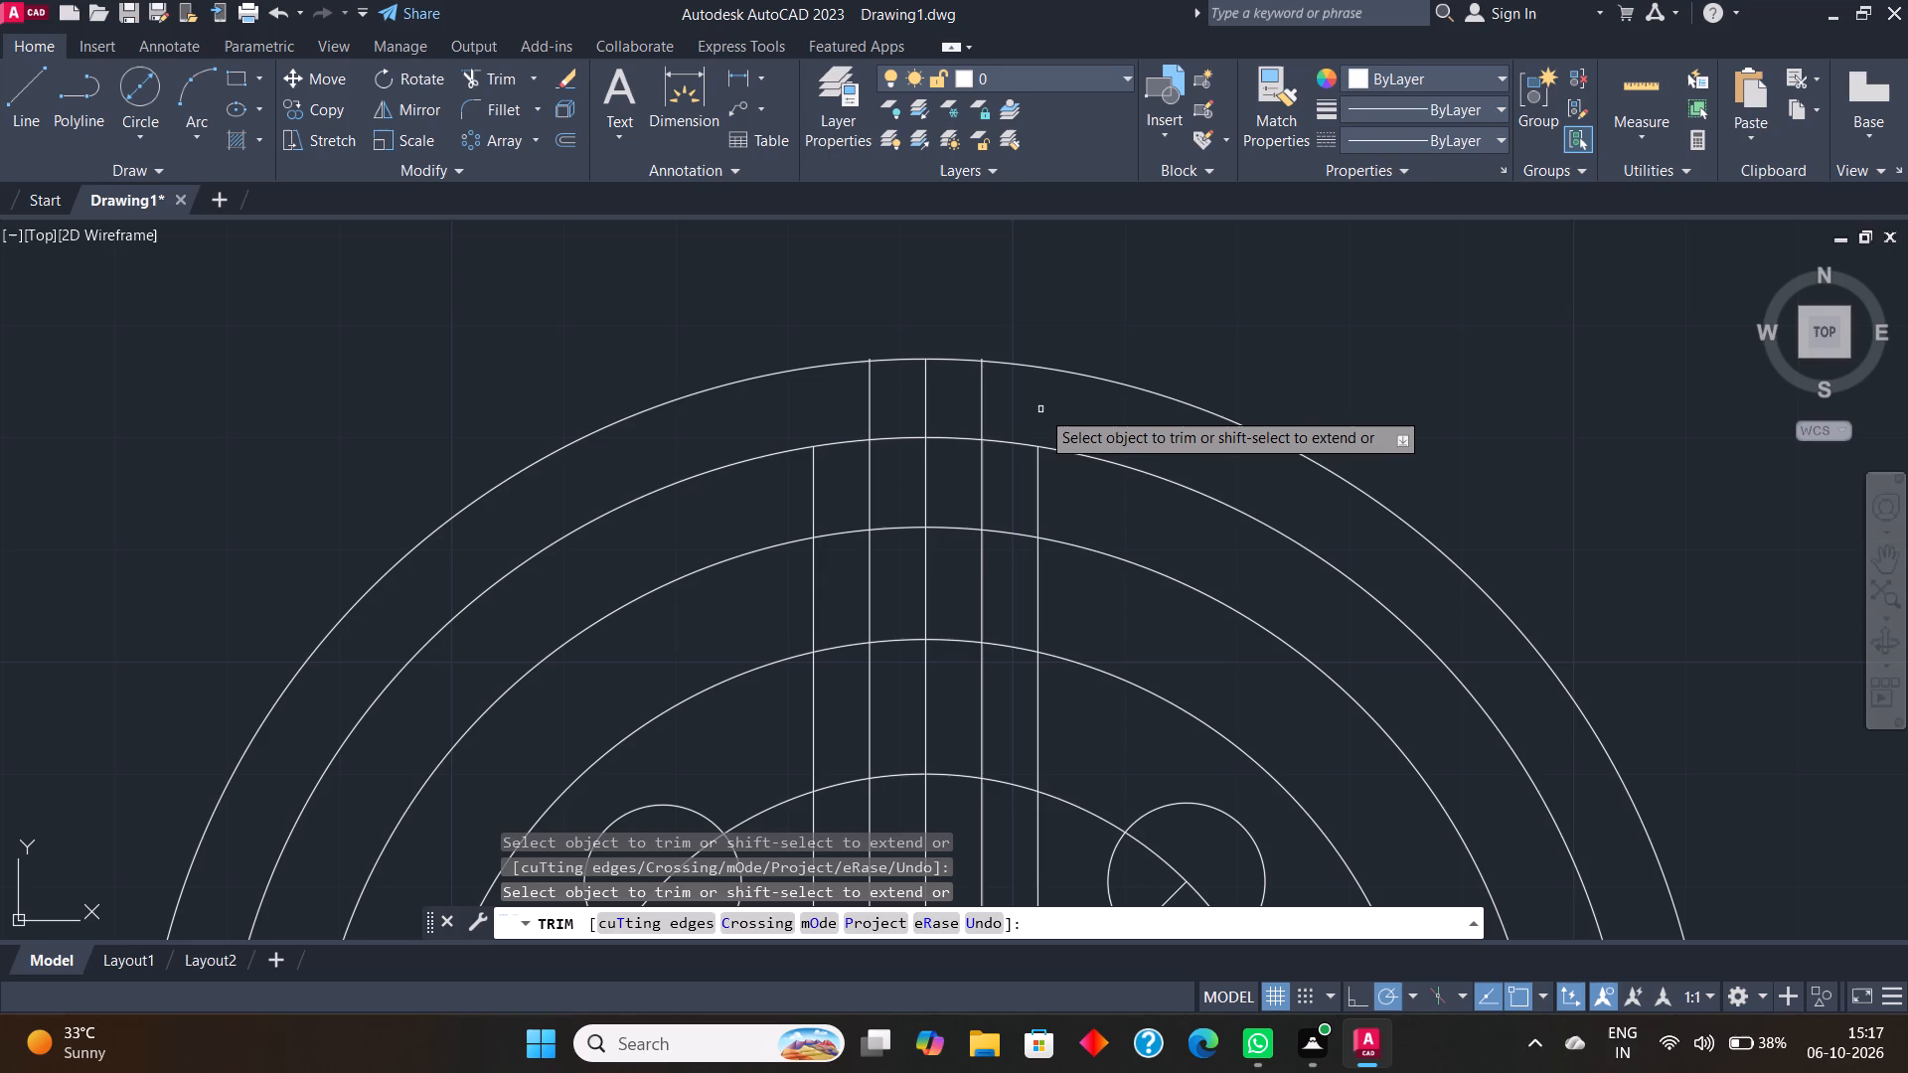
pyautogui.click(869, 475)
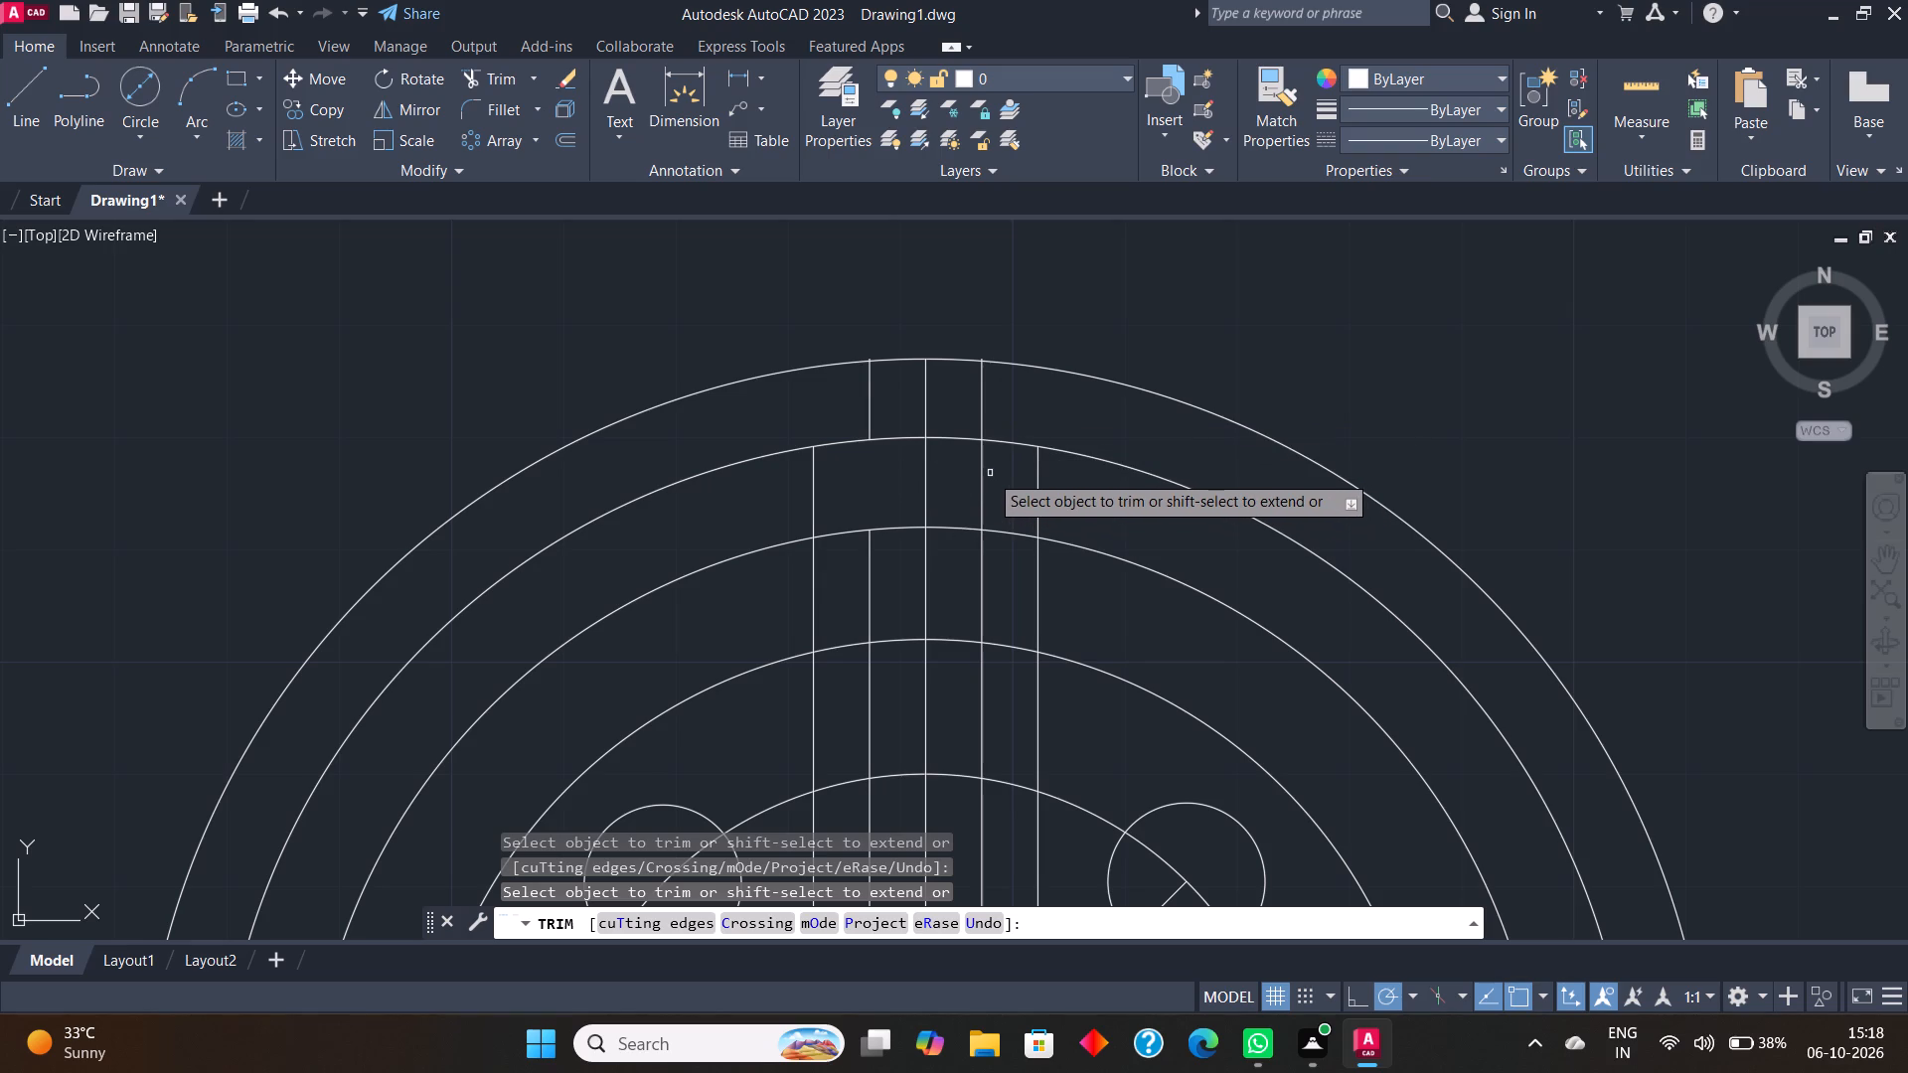
pyautogui.click(980, 468)
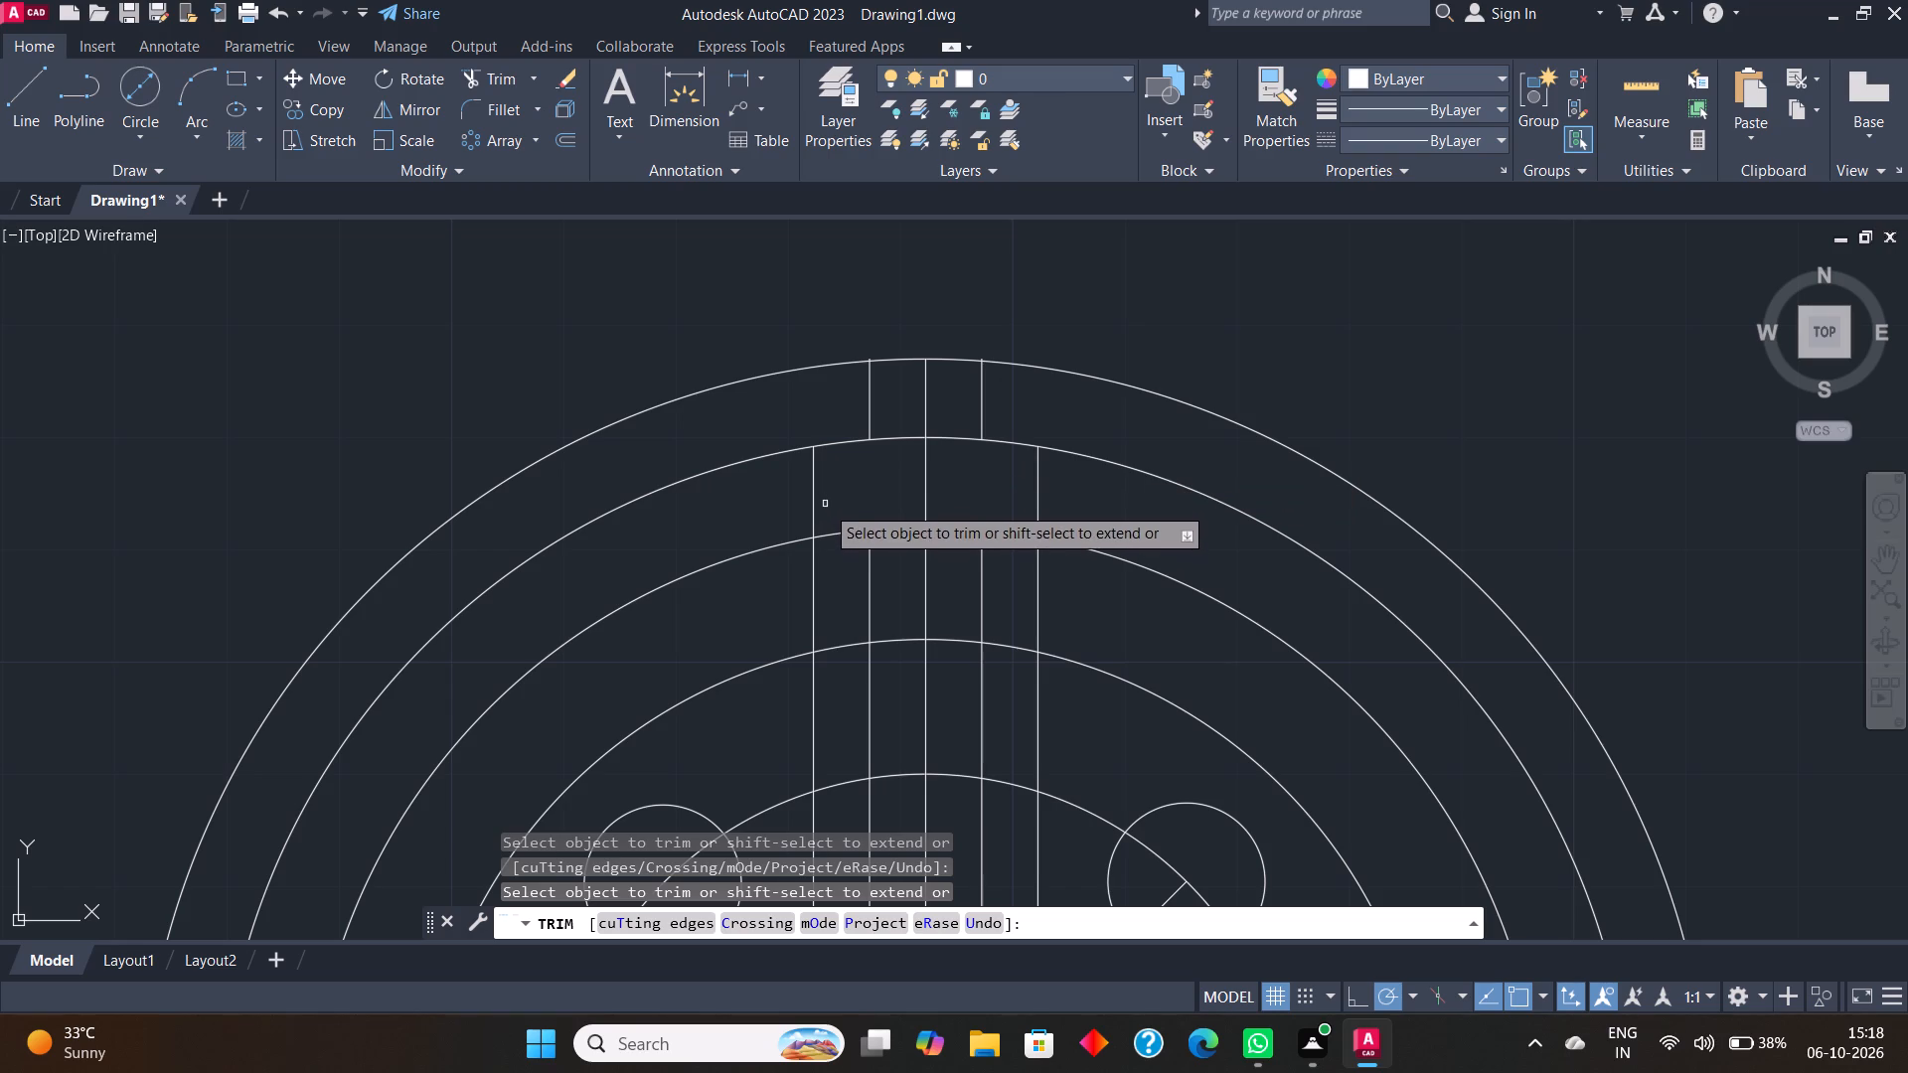
pyautogui.click(873, 570)
pyautogui.click(815, 564)
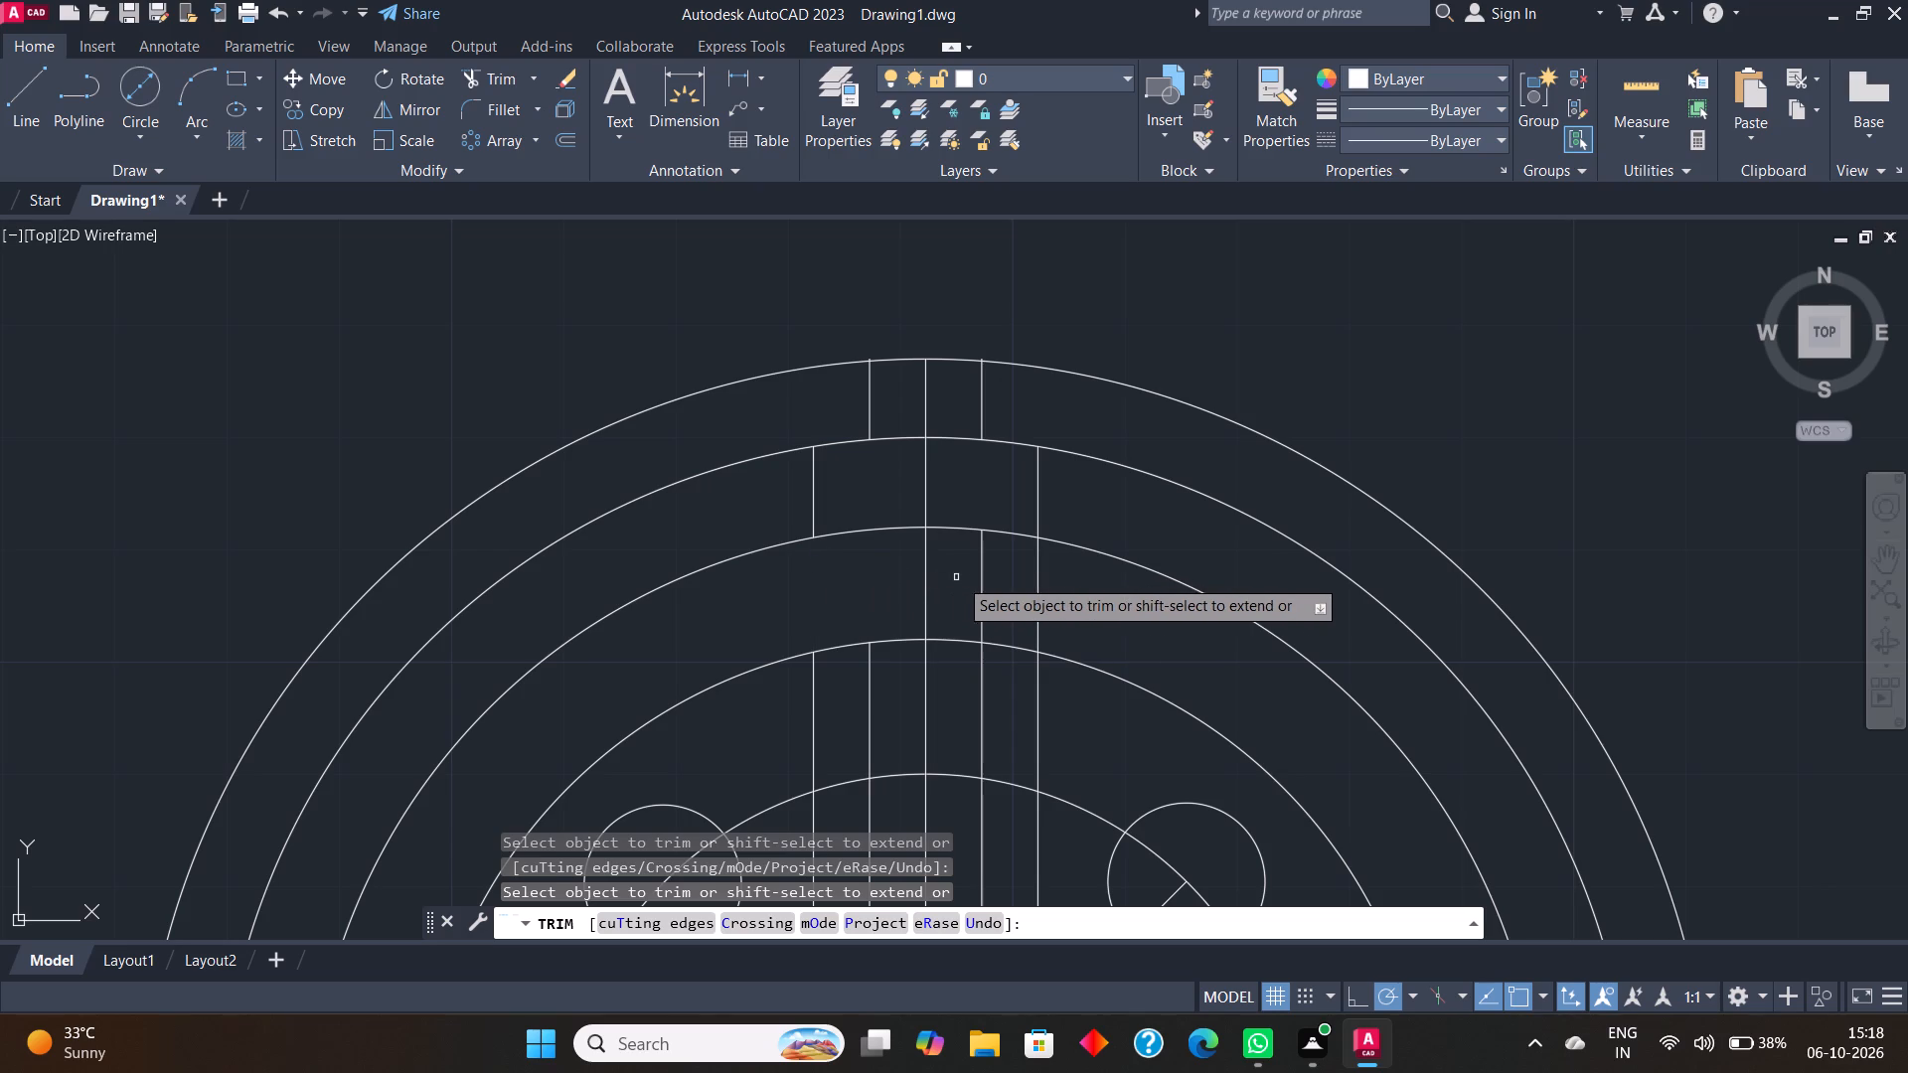
pyautogui.click(984, 574)
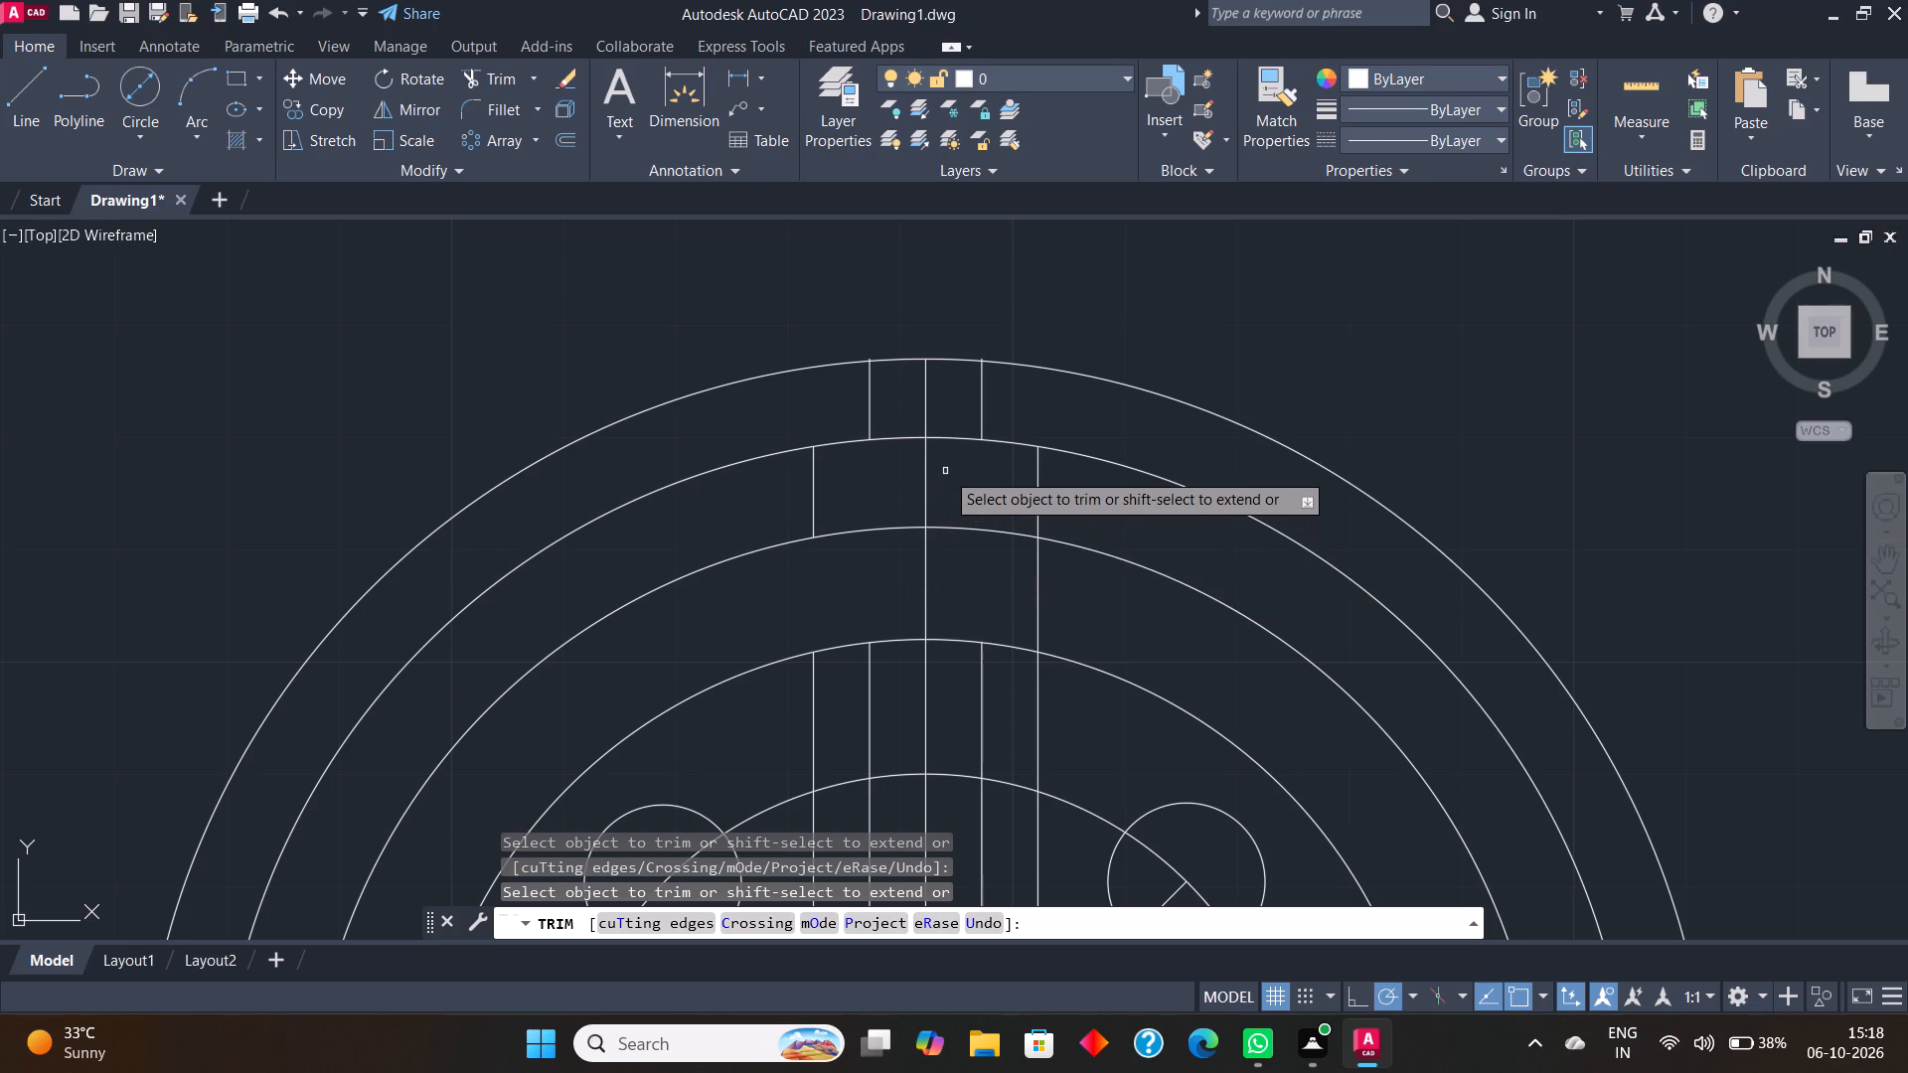
# Trim the 140 and 126 diameter circles between the inner pair of vertical lines to open the slot at the top.
pyautogui.click(891, 361)
pyautogui.click(954, 361)
pyautogui.scroll(2, 954, 361)
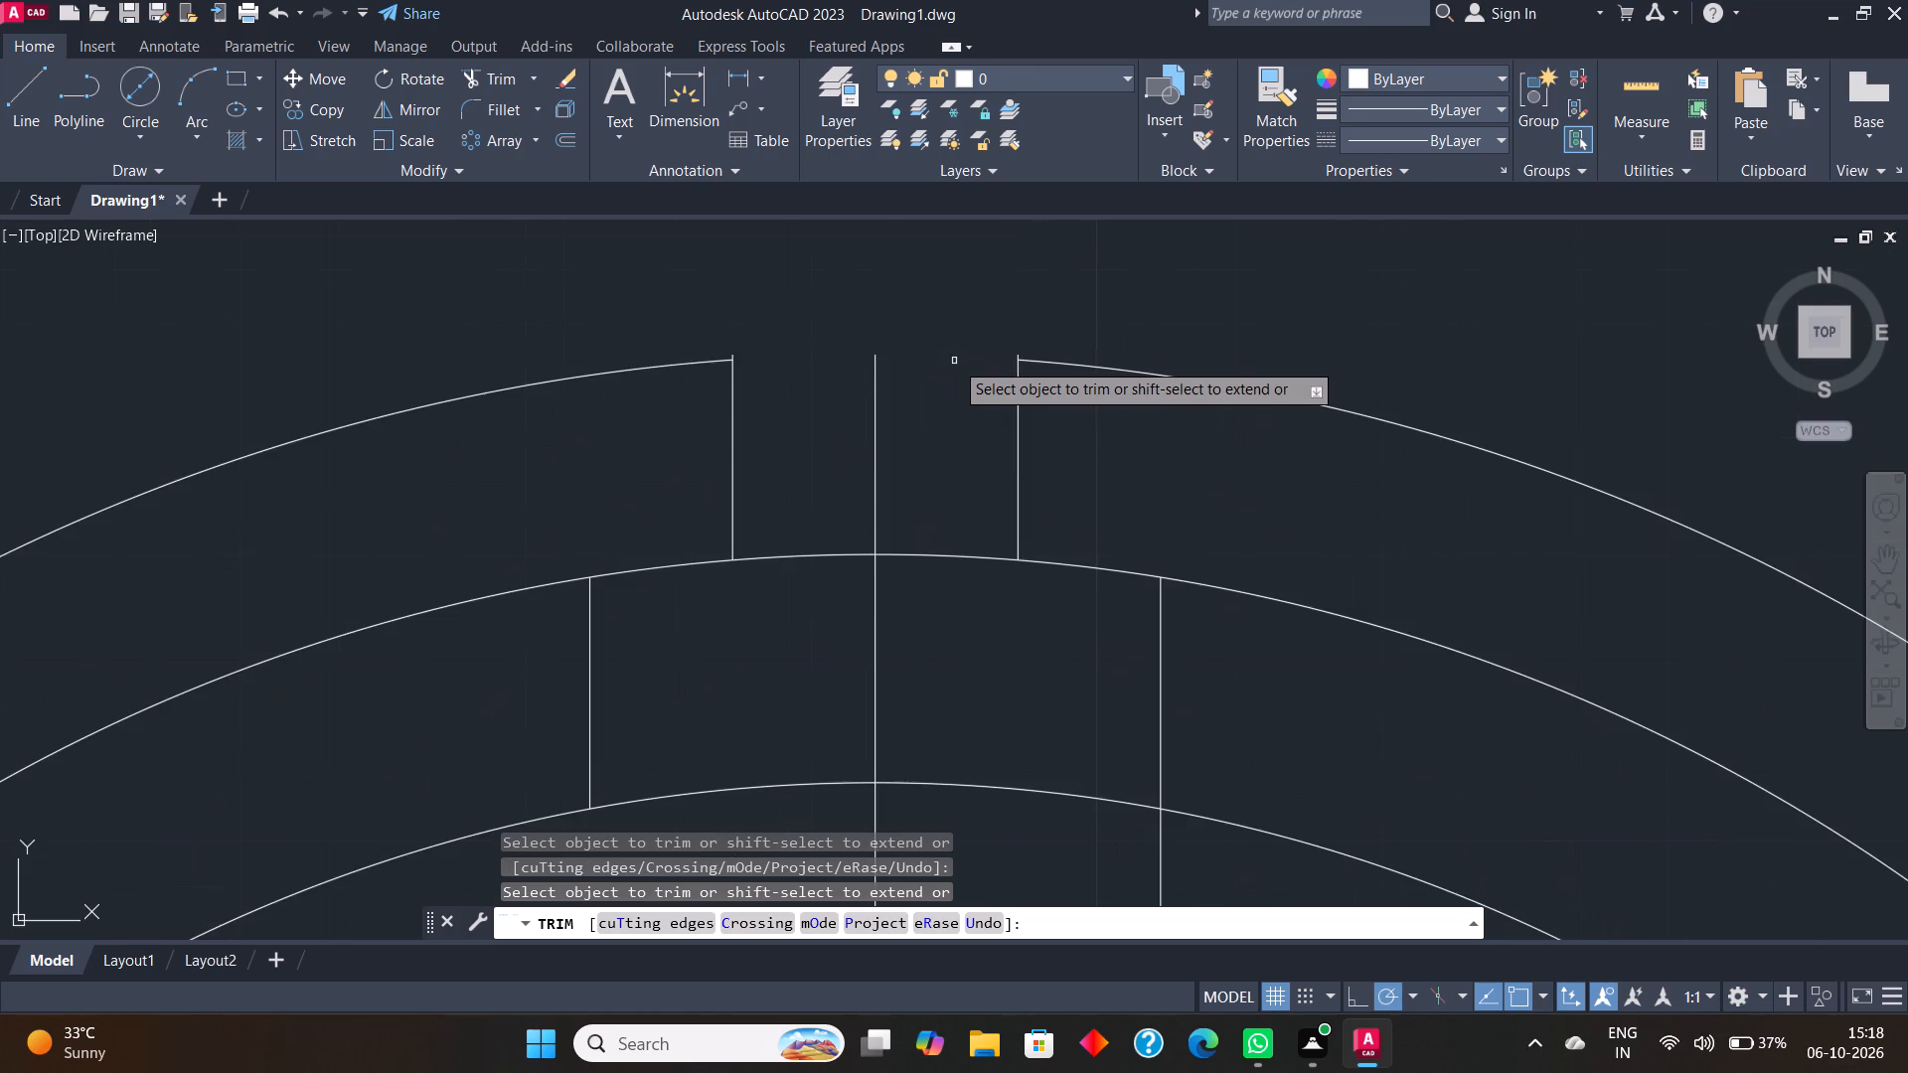
pyautogui.scroll(-3, 954, 361)
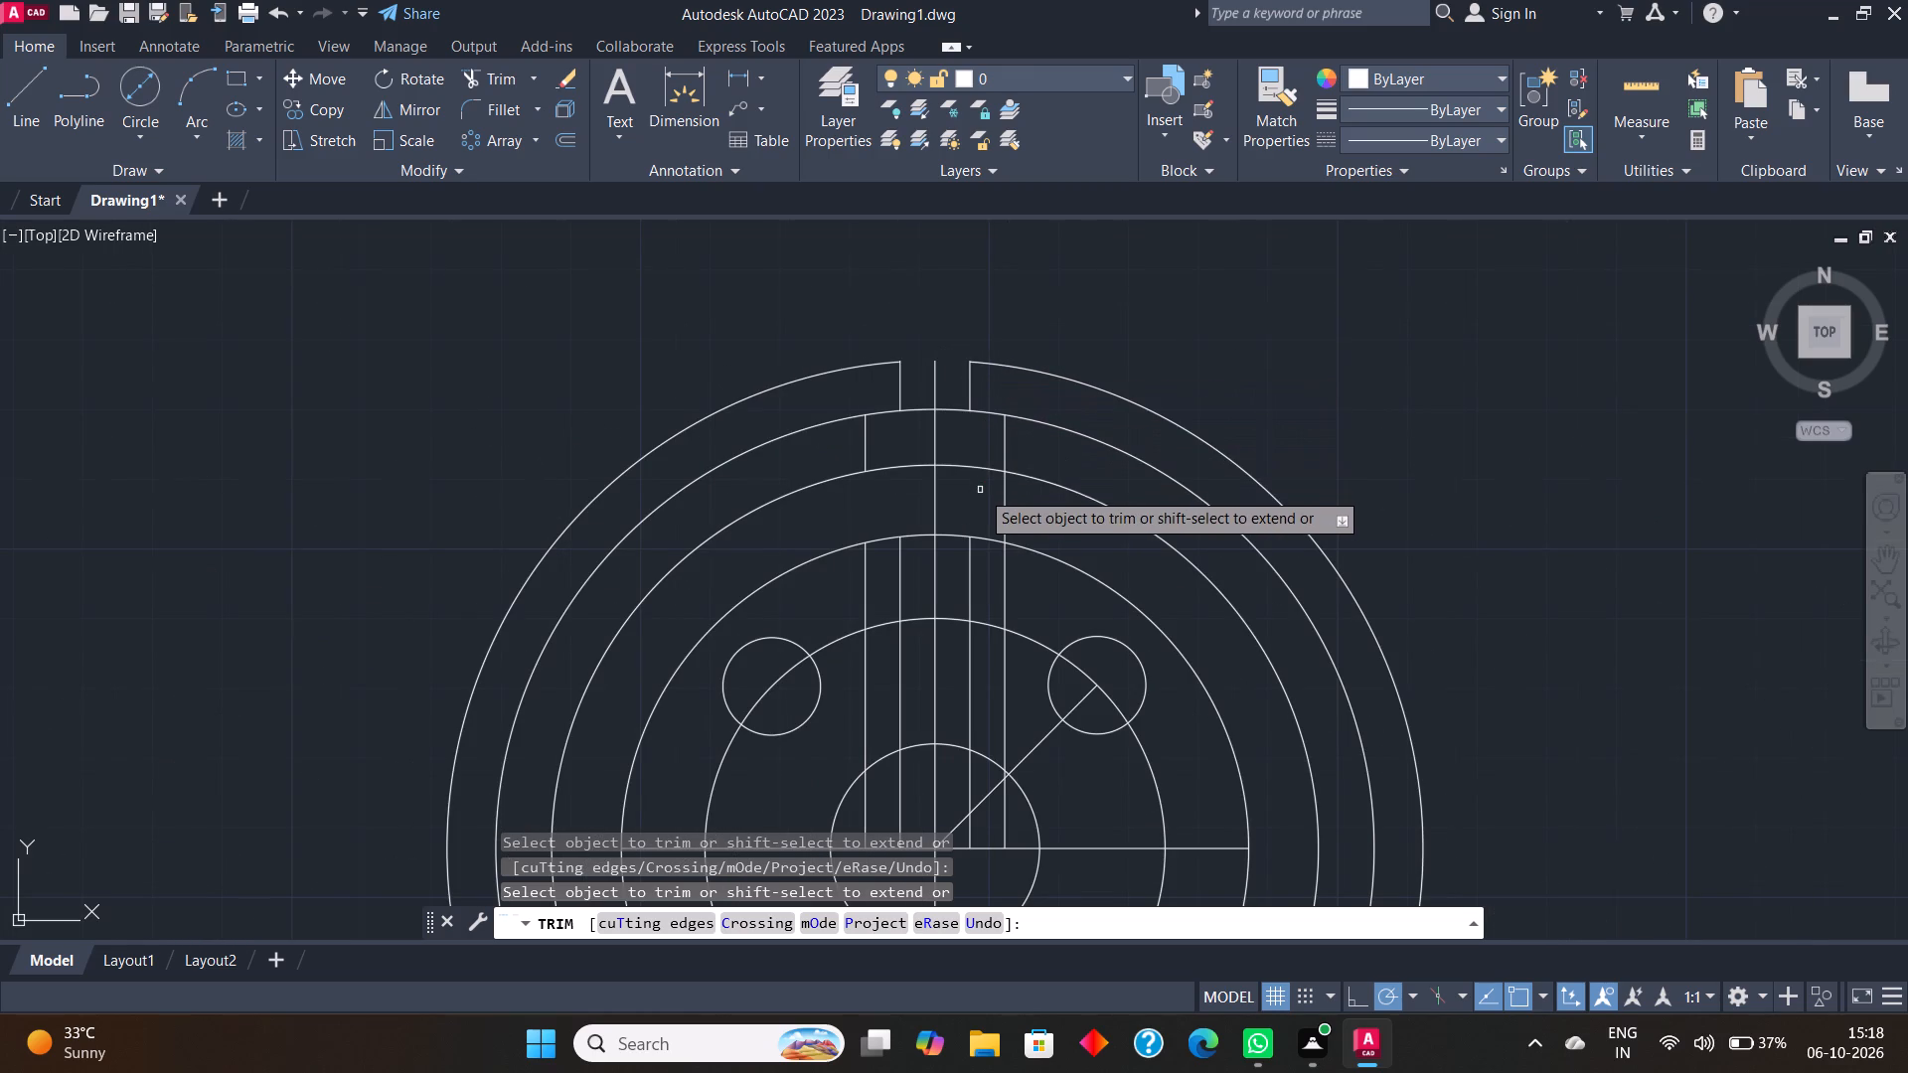
pyautogui.click(958, 413)
pyautogui.click(918, 411)
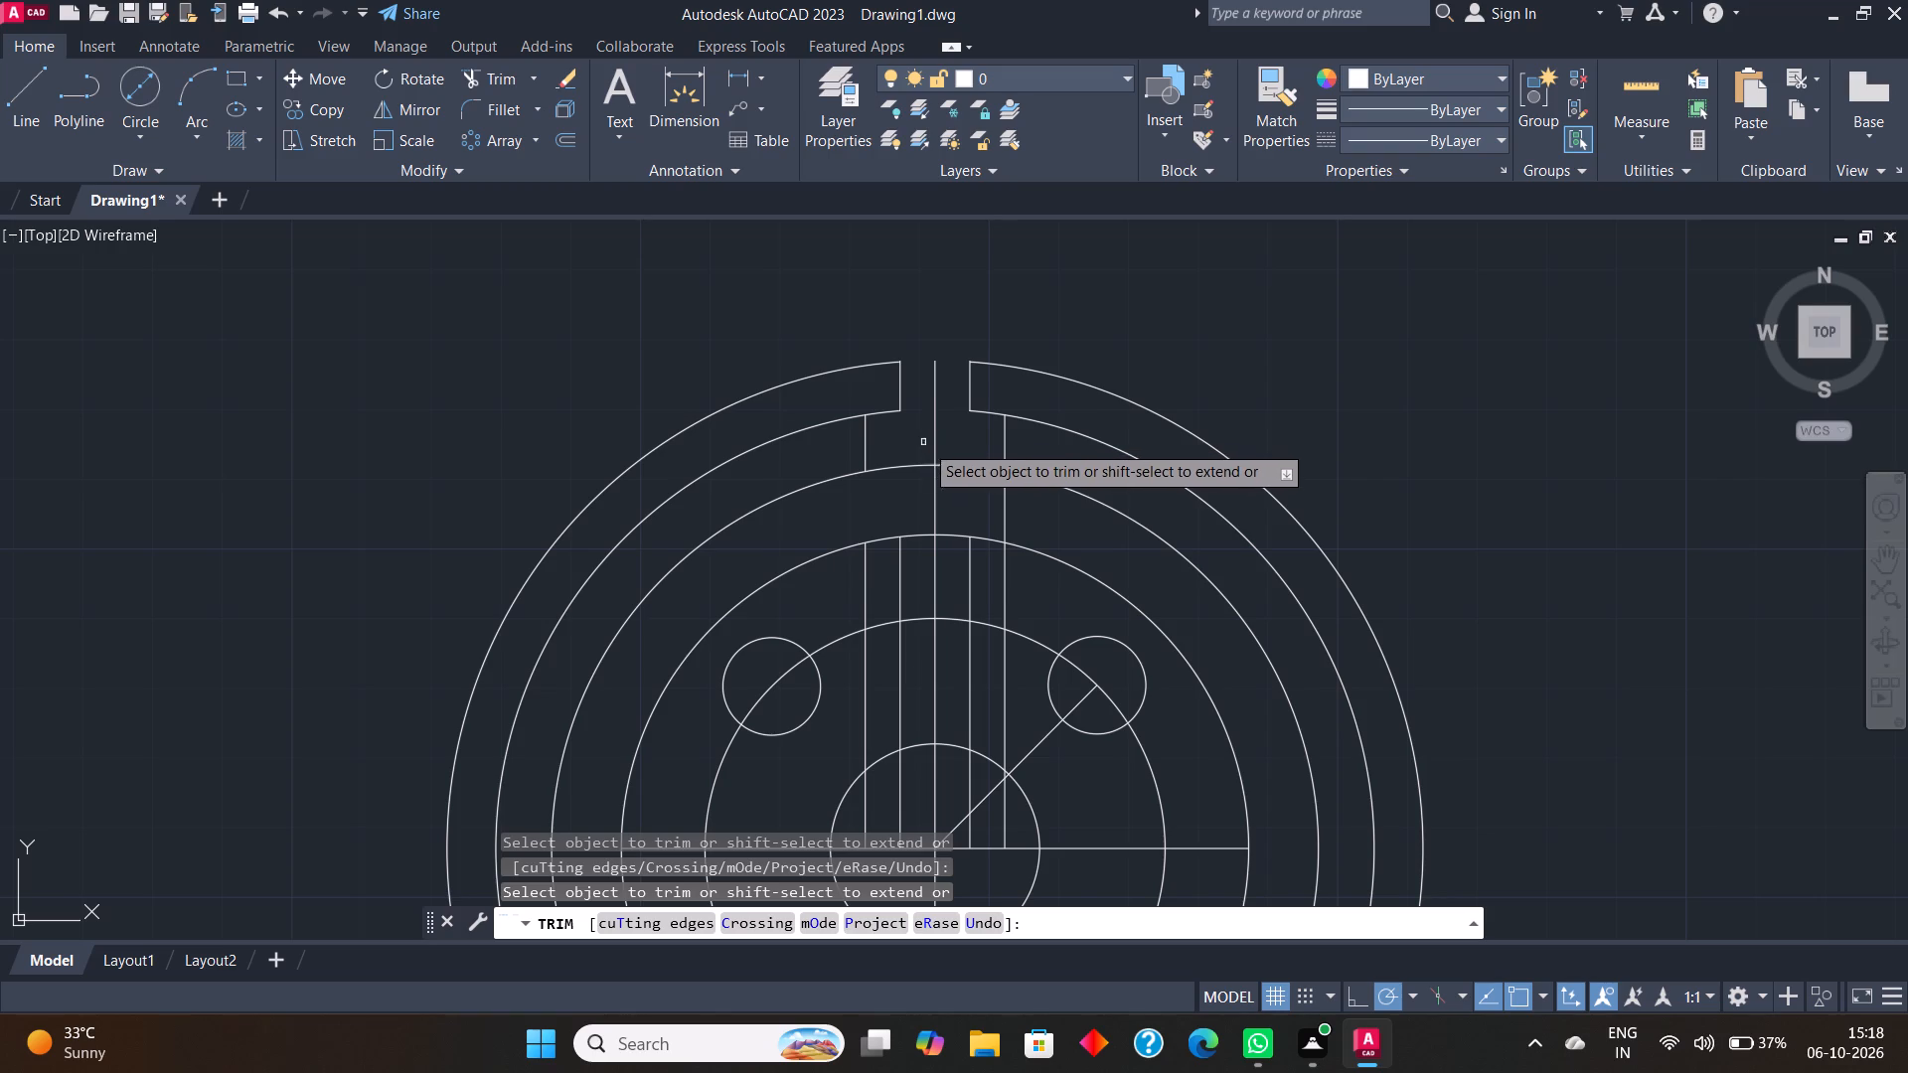
pyautogui.press('Escape')
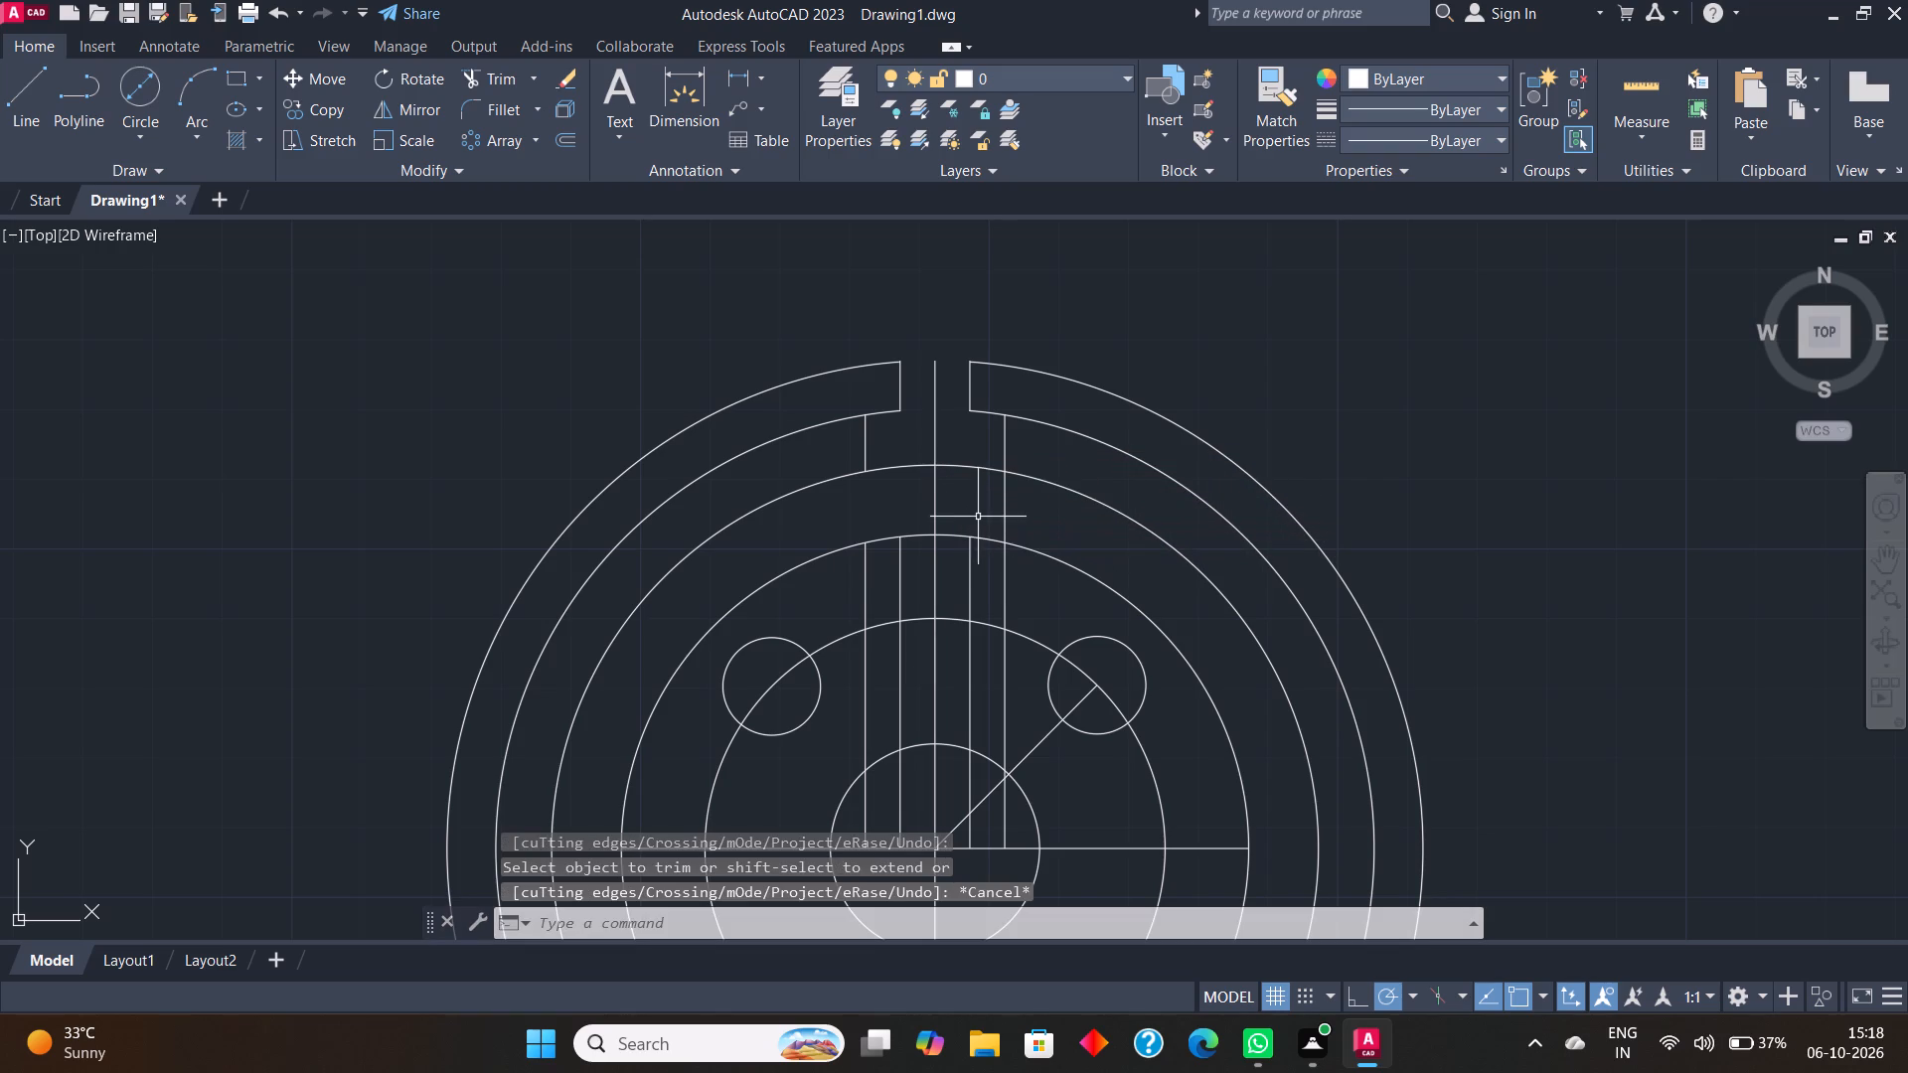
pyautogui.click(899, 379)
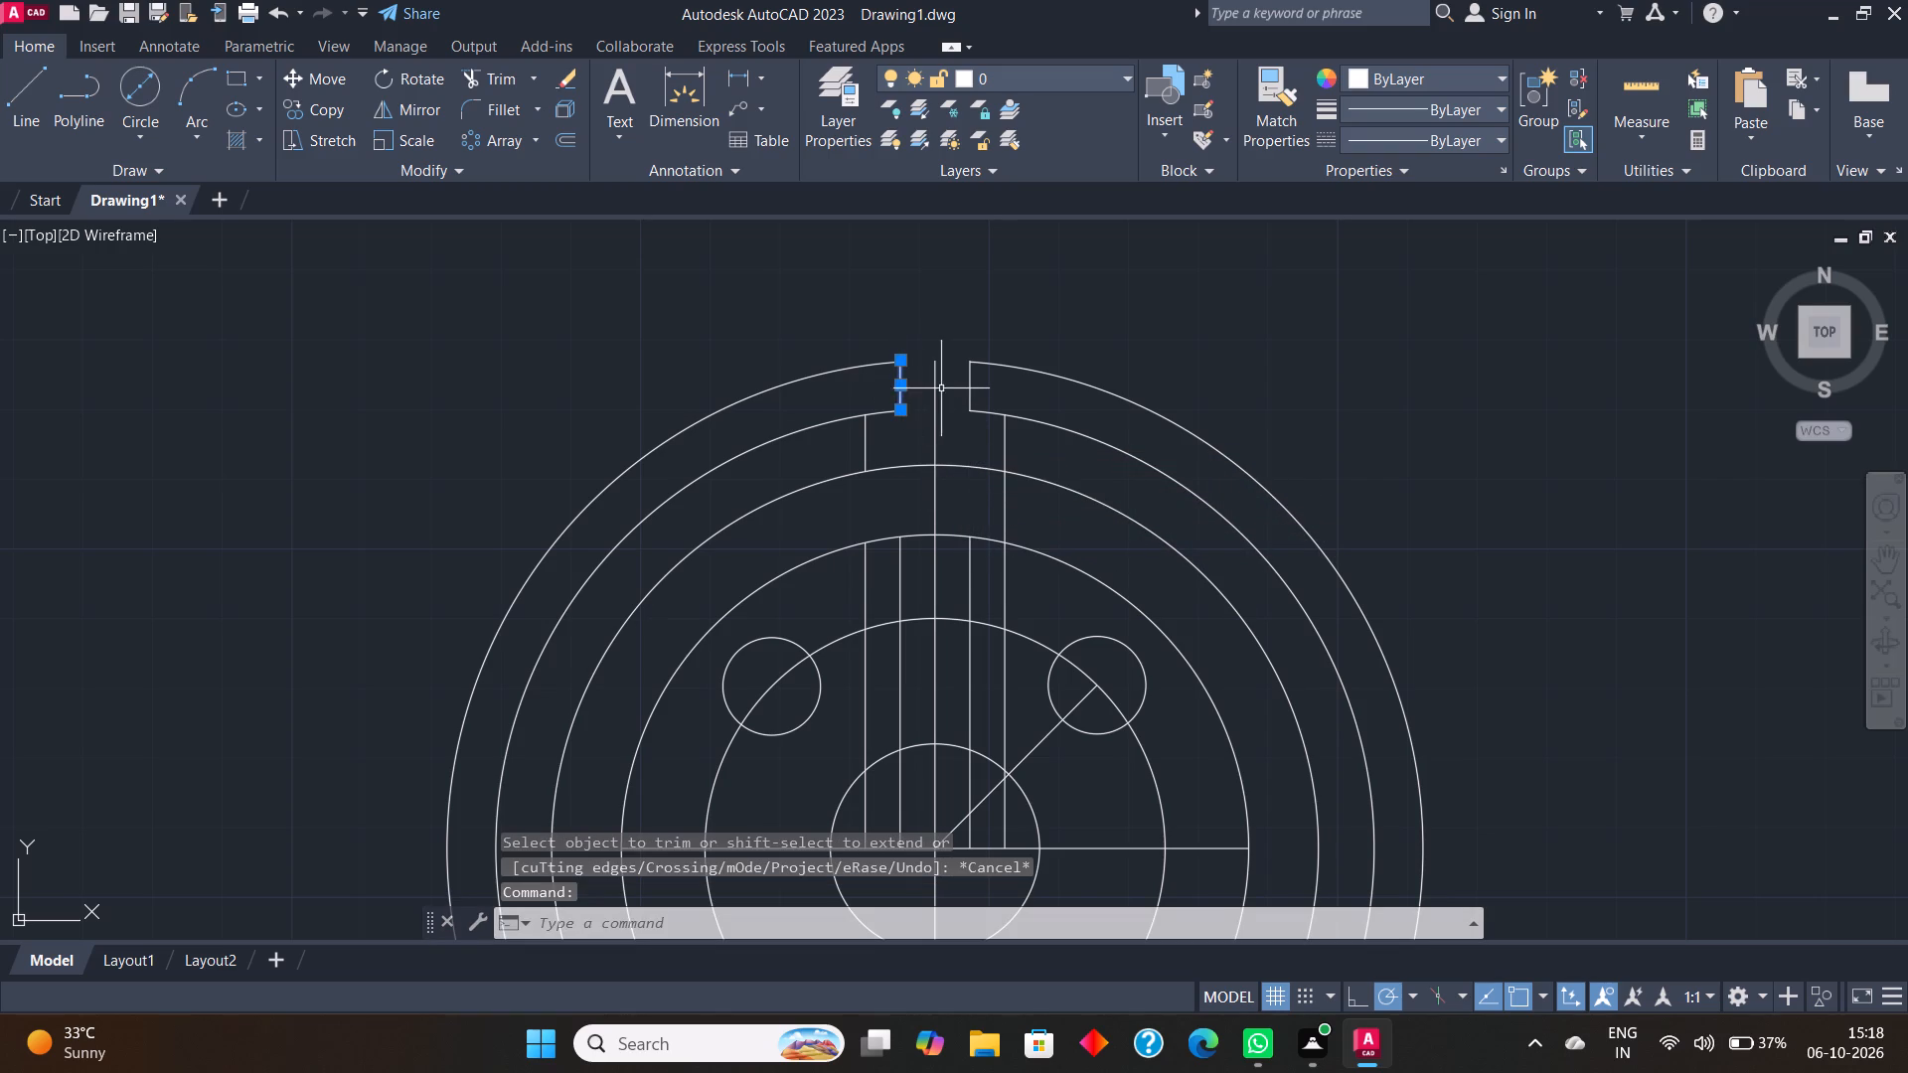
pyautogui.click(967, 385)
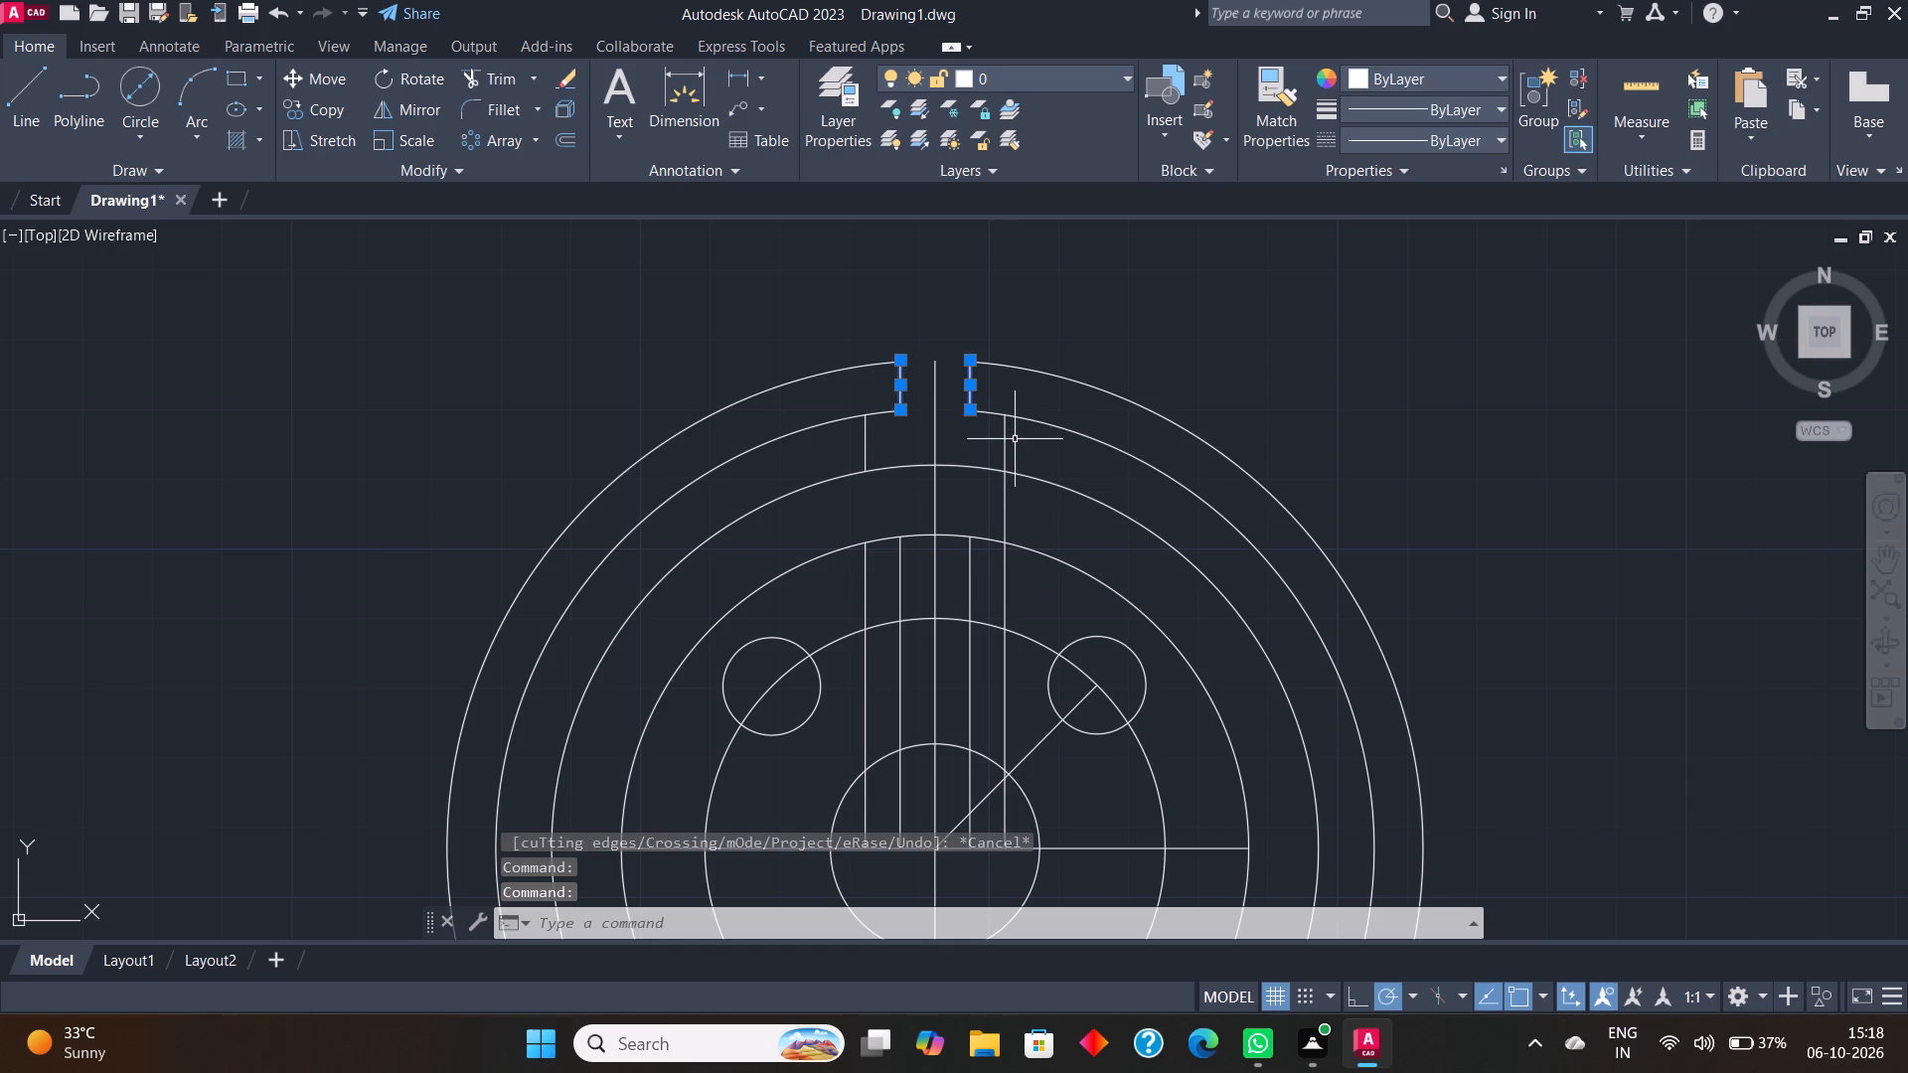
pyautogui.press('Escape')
# Trim the right outer vertical line between the 110 and 90 diameter circles.
pyautogui.click(505, 71)
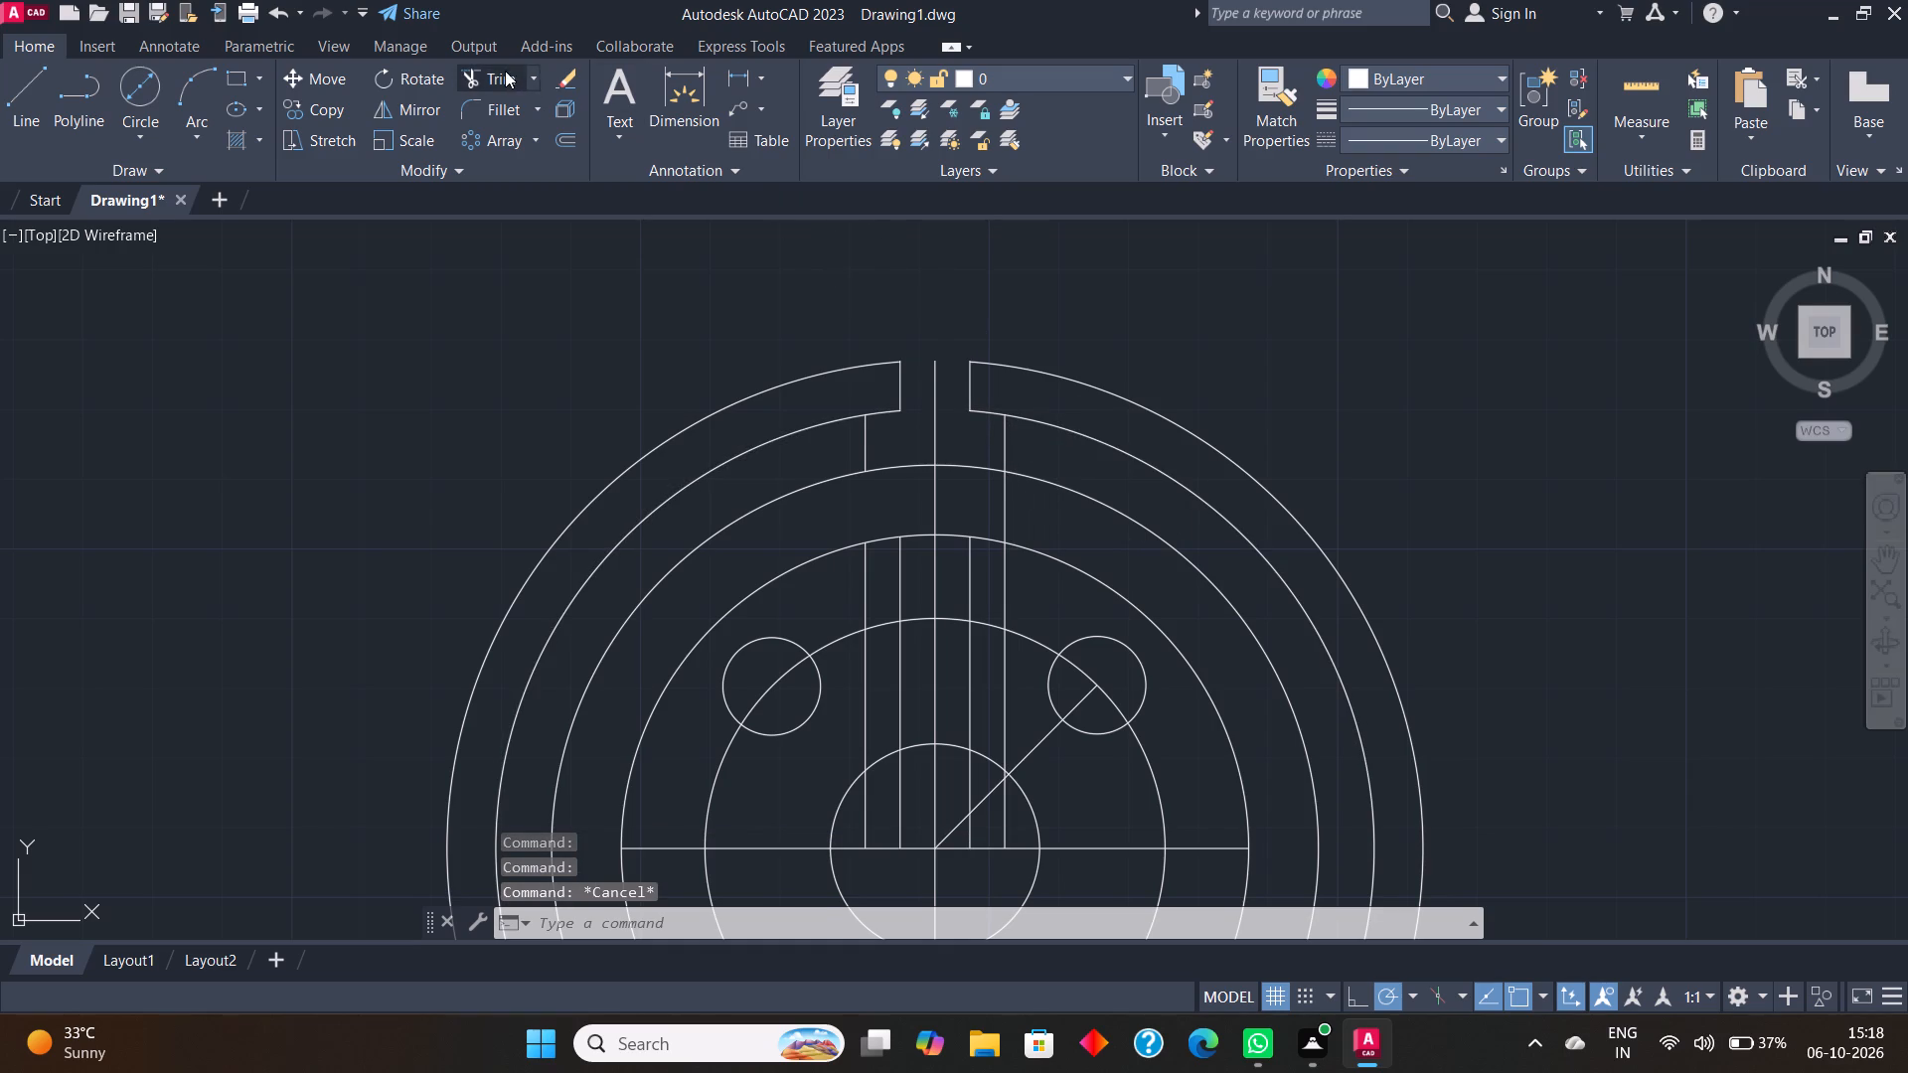
pyautogui.click(1005, 489)
pyautogui.press('Escape')
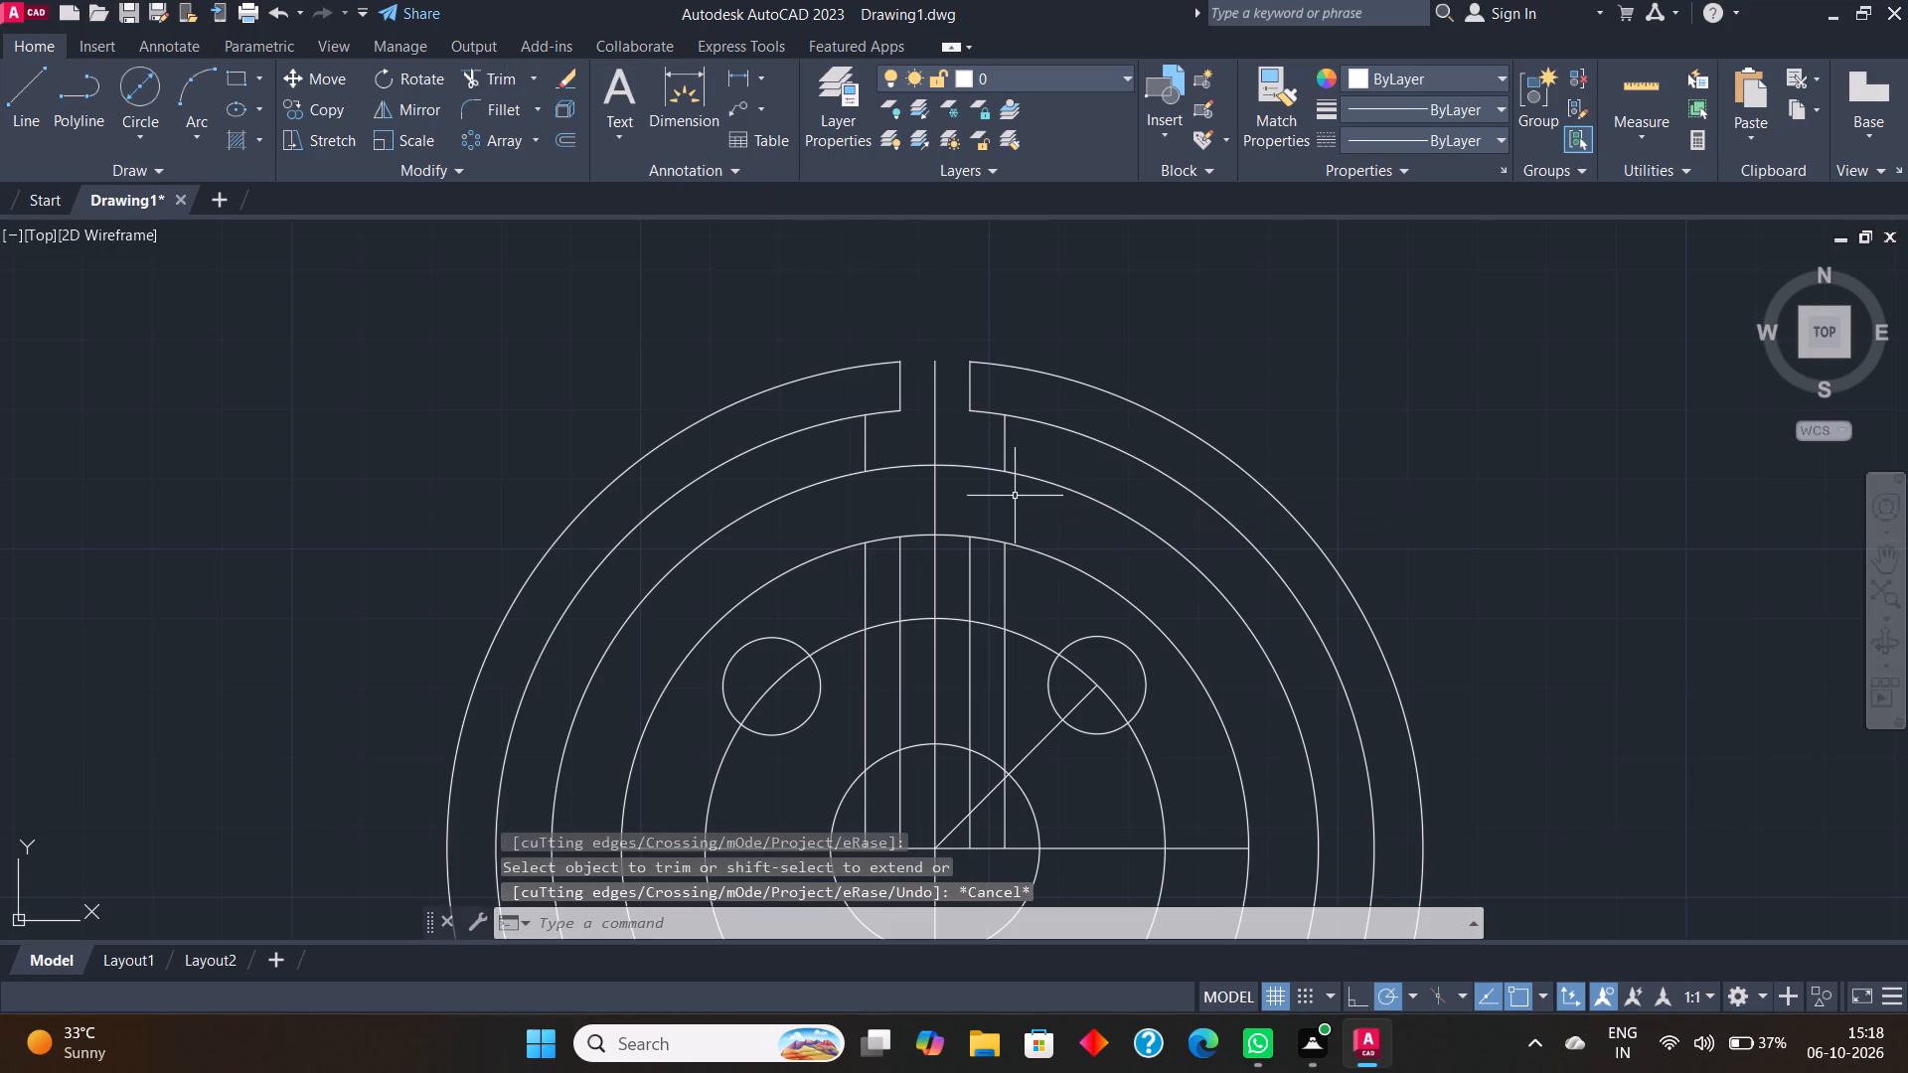
pyautogui.press('Escape')
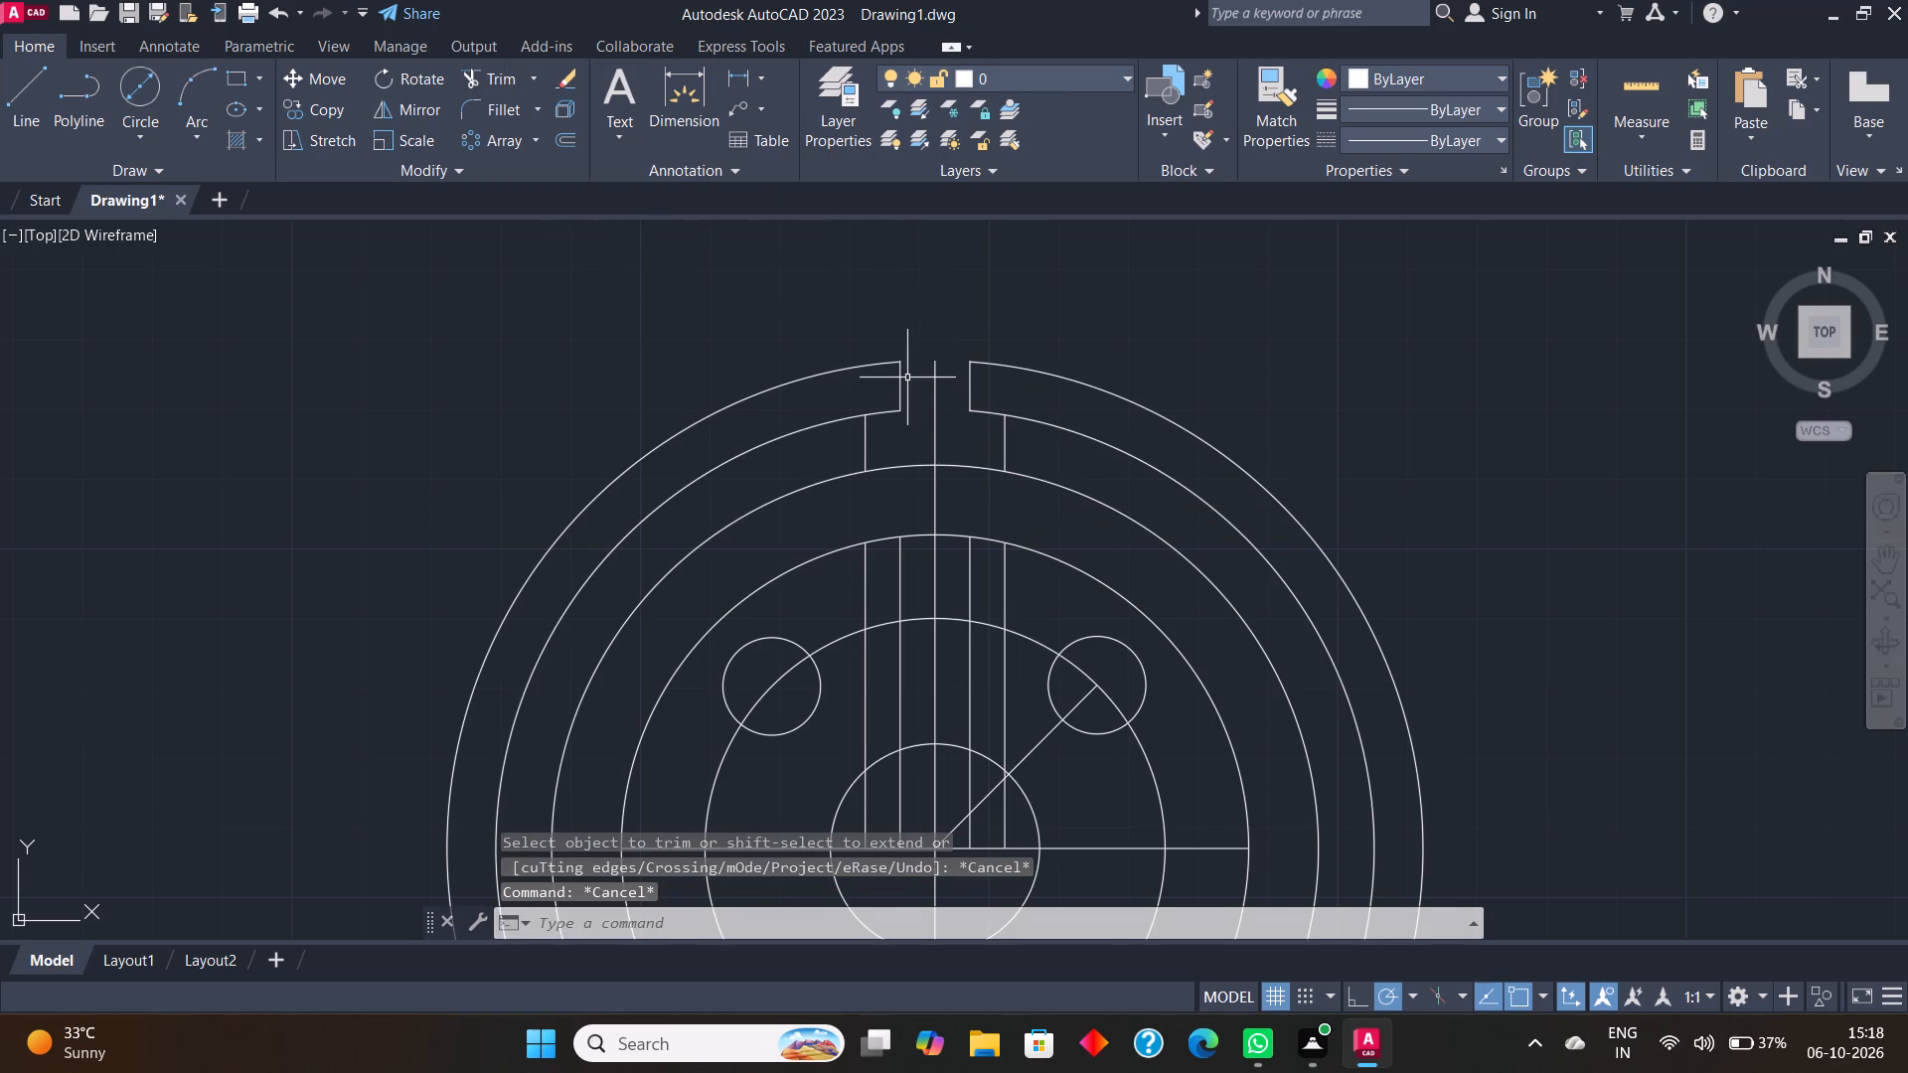
# Polar array the four short vertical slot edges of the top slot around the common circle centre, with 7 items.
pyautogui.click(902, 374)
pyautogui.click(968, 380)
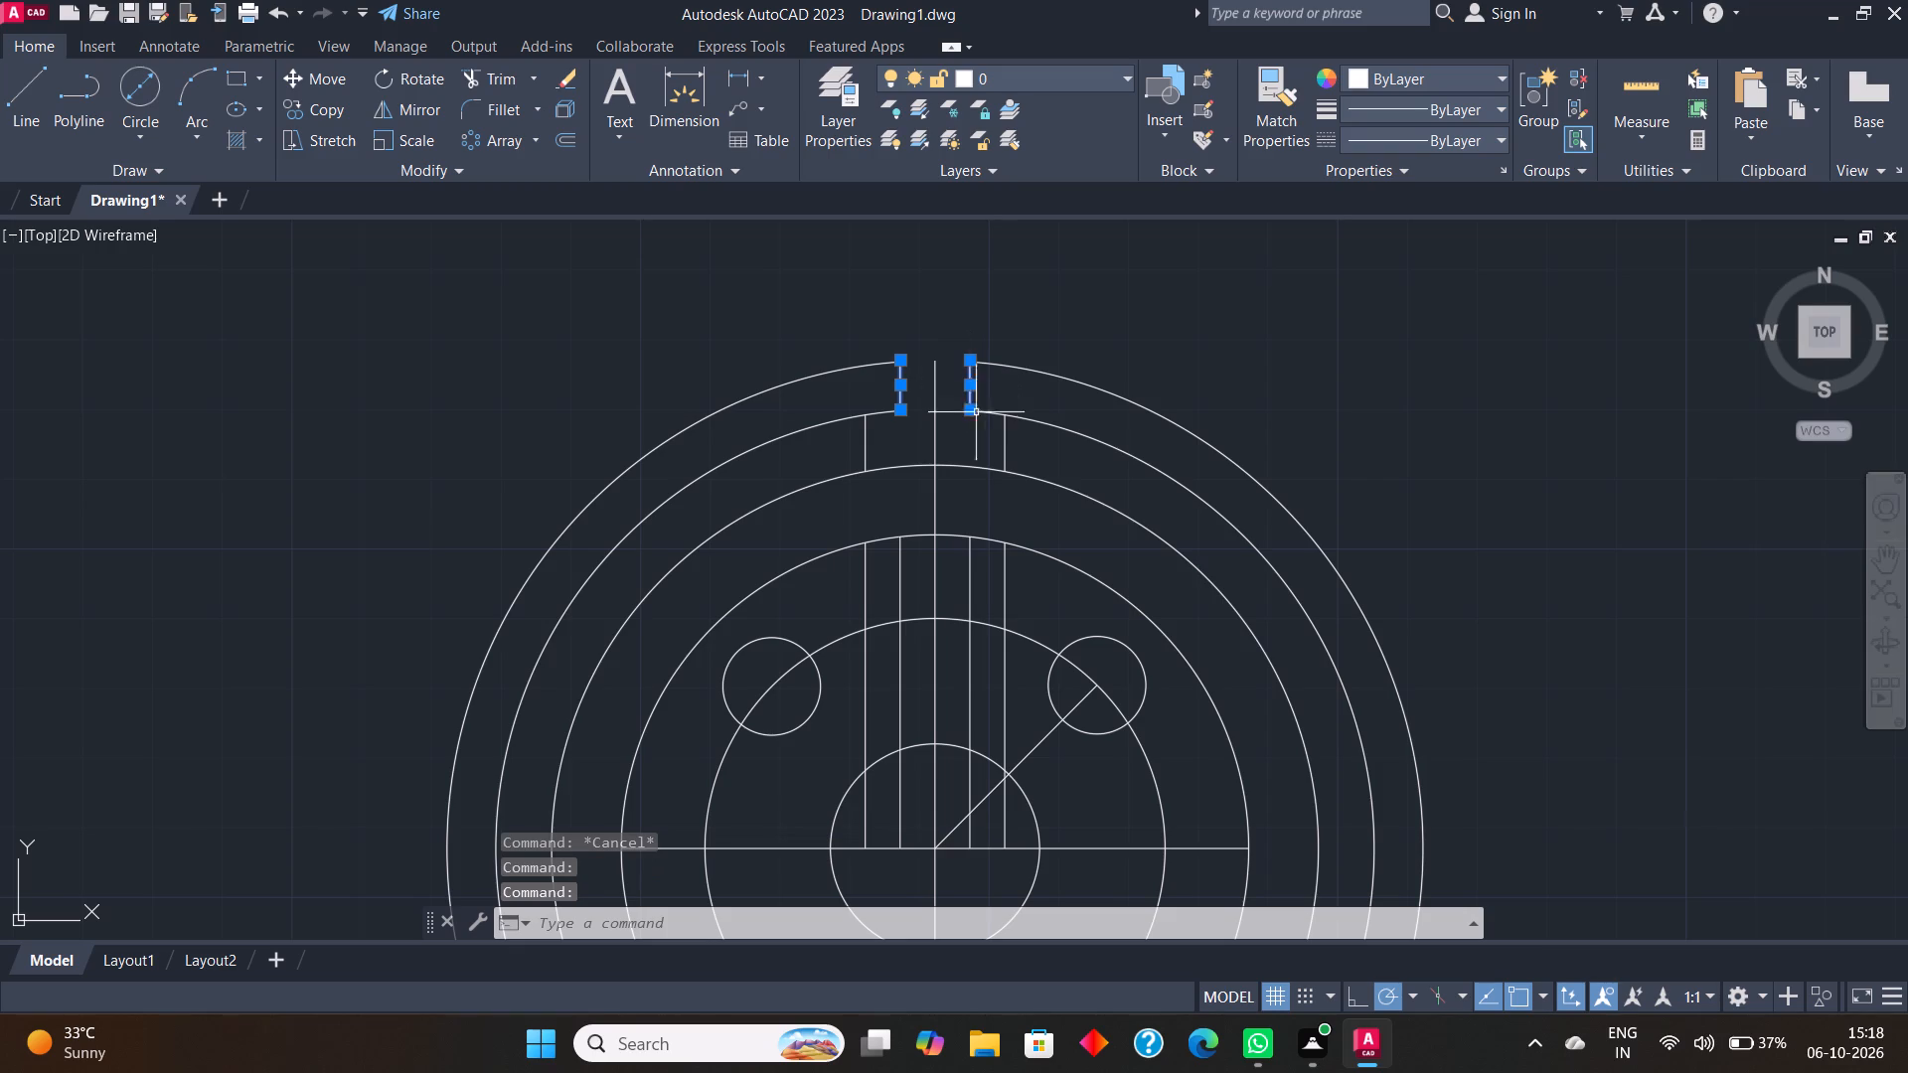
pyautogui.click(1004, 447)
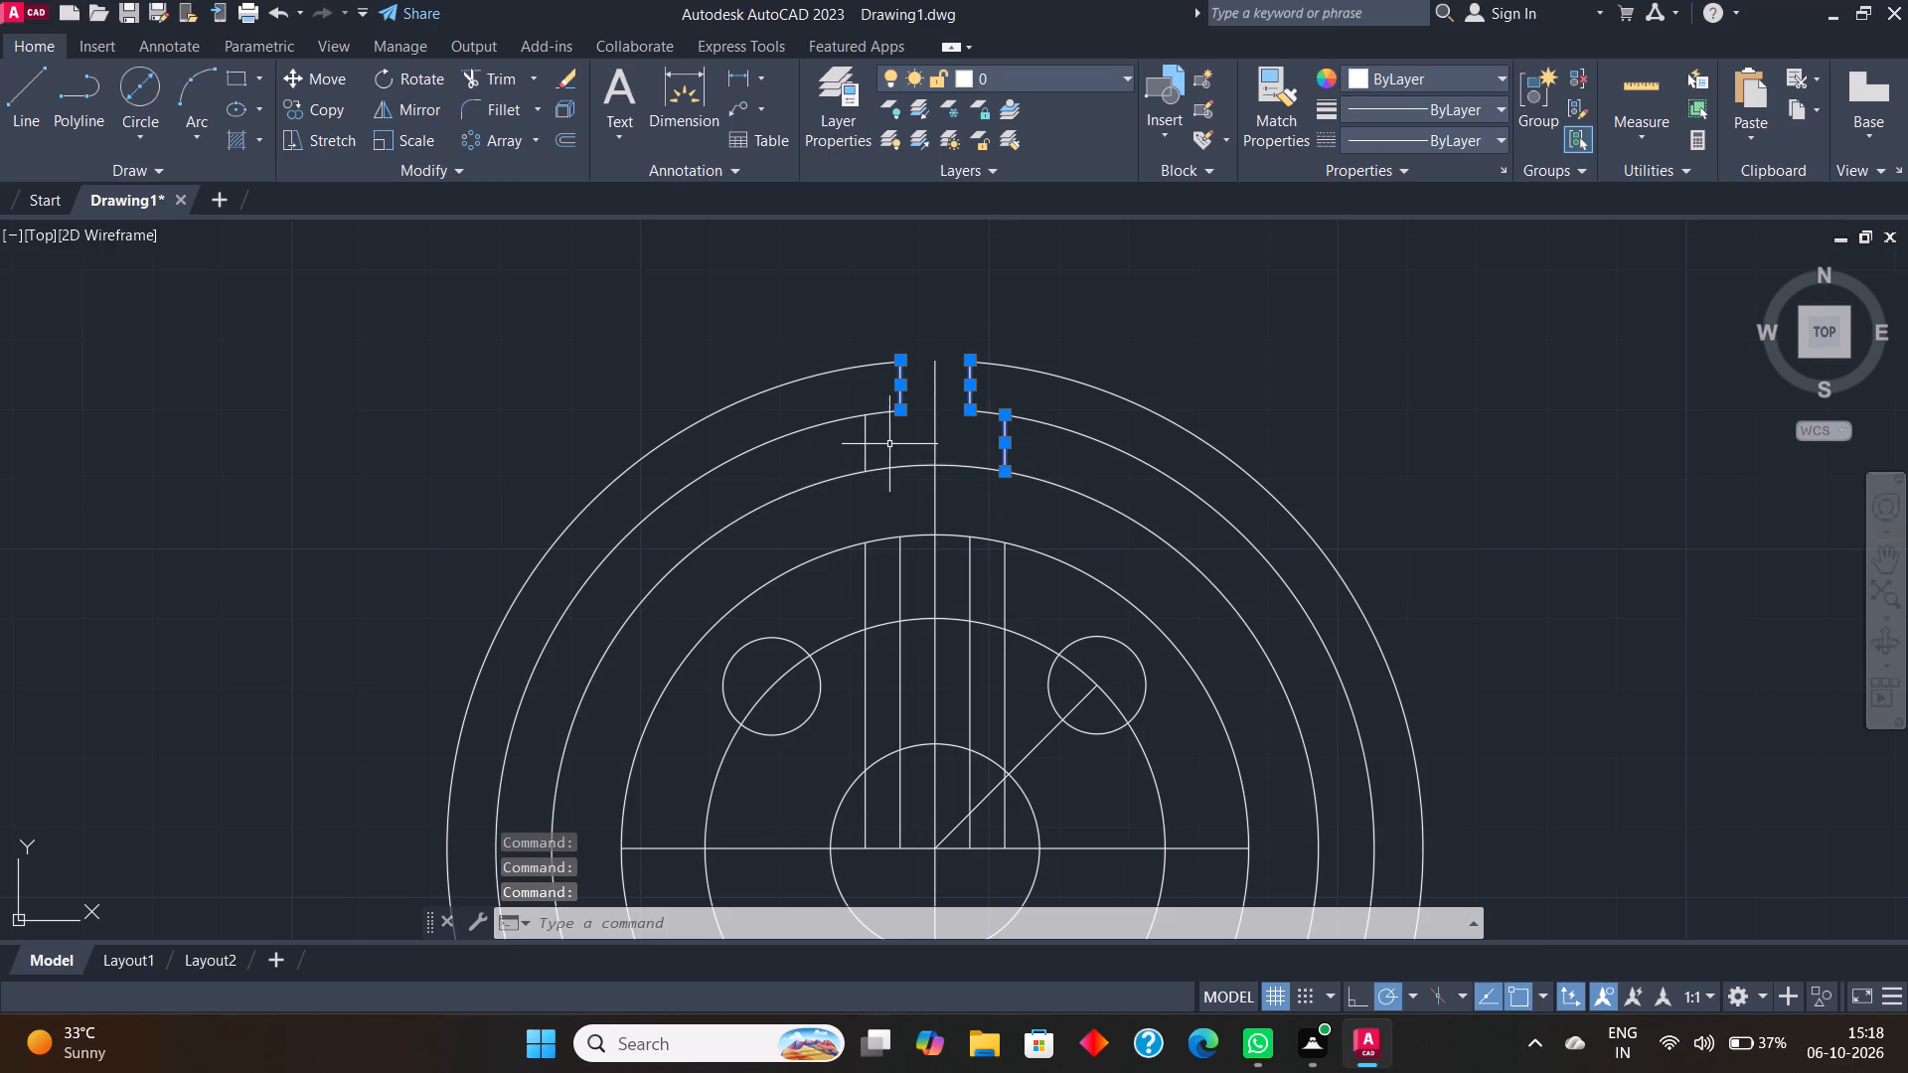
pyautogui.click(864, 433)
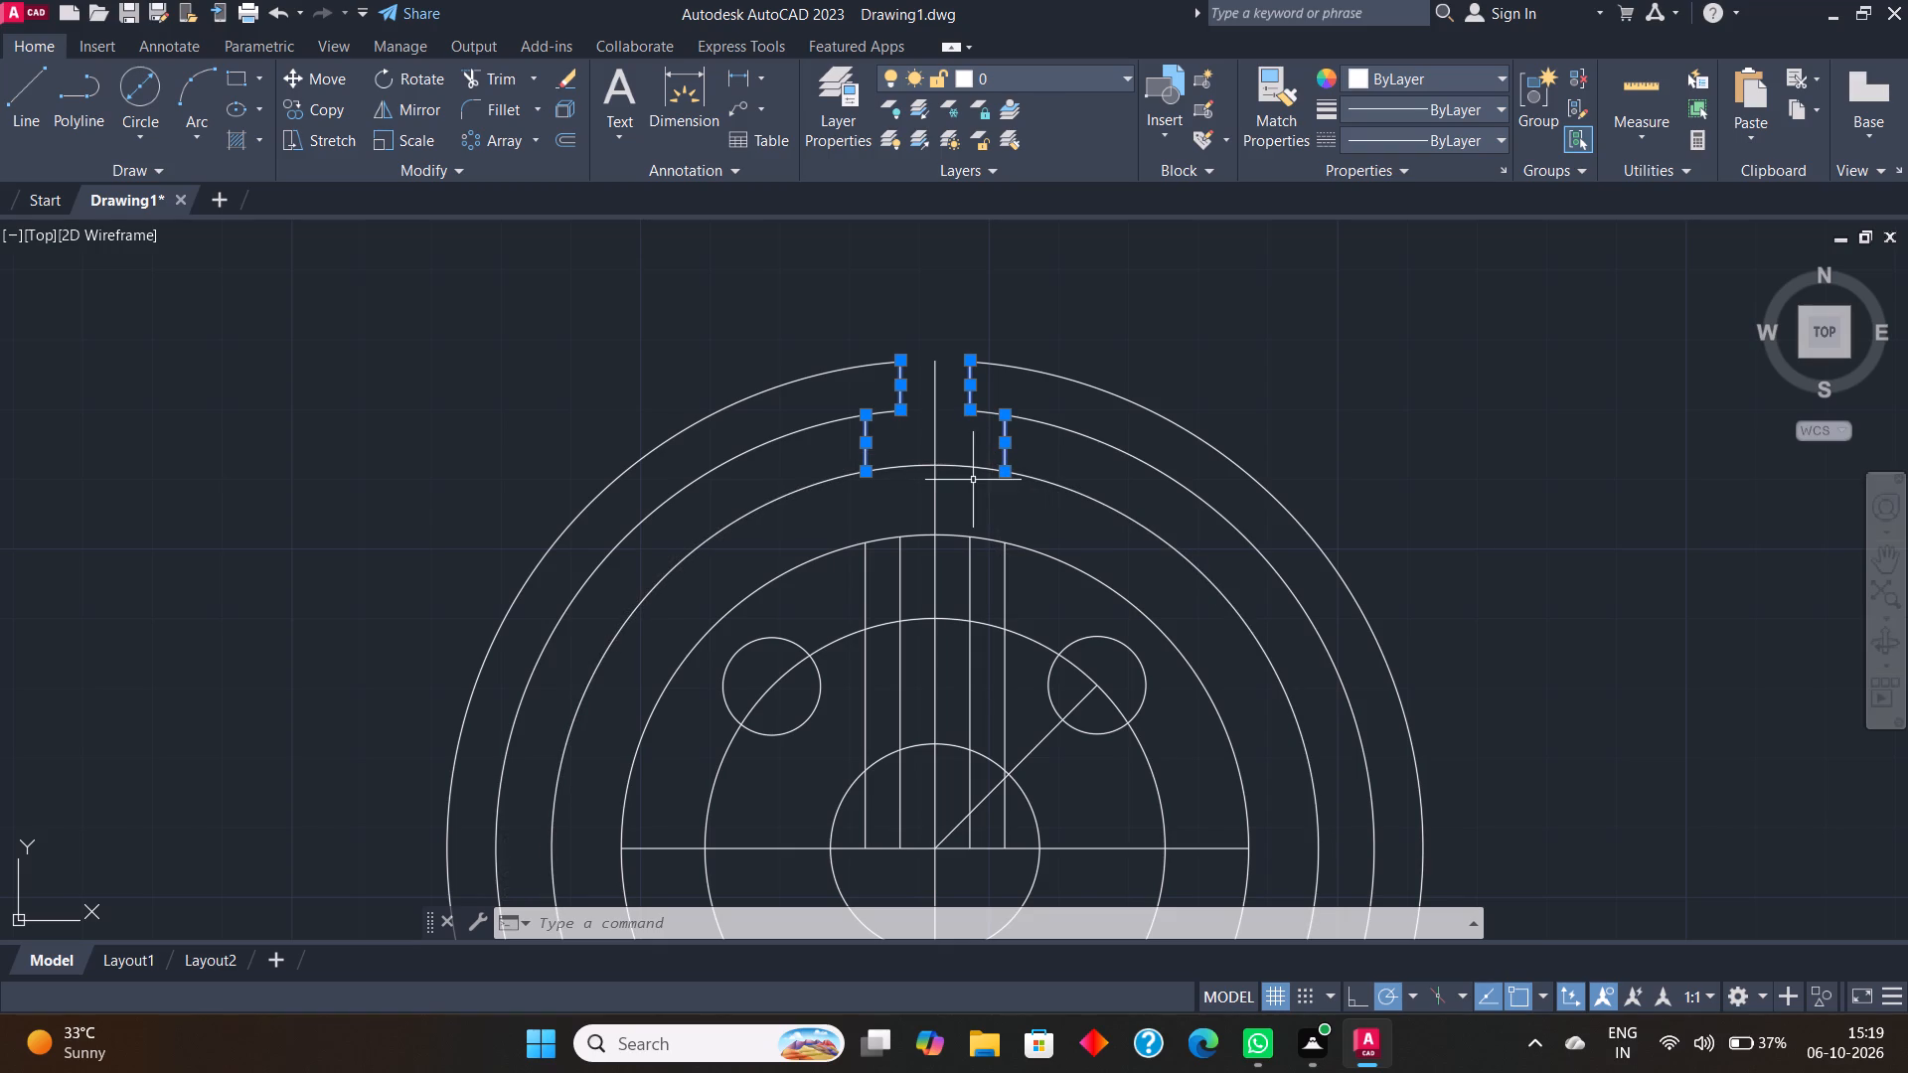
pyautogui.scroll(1, 971, 478)
pyautogui.scroll(-1, 971, 478)
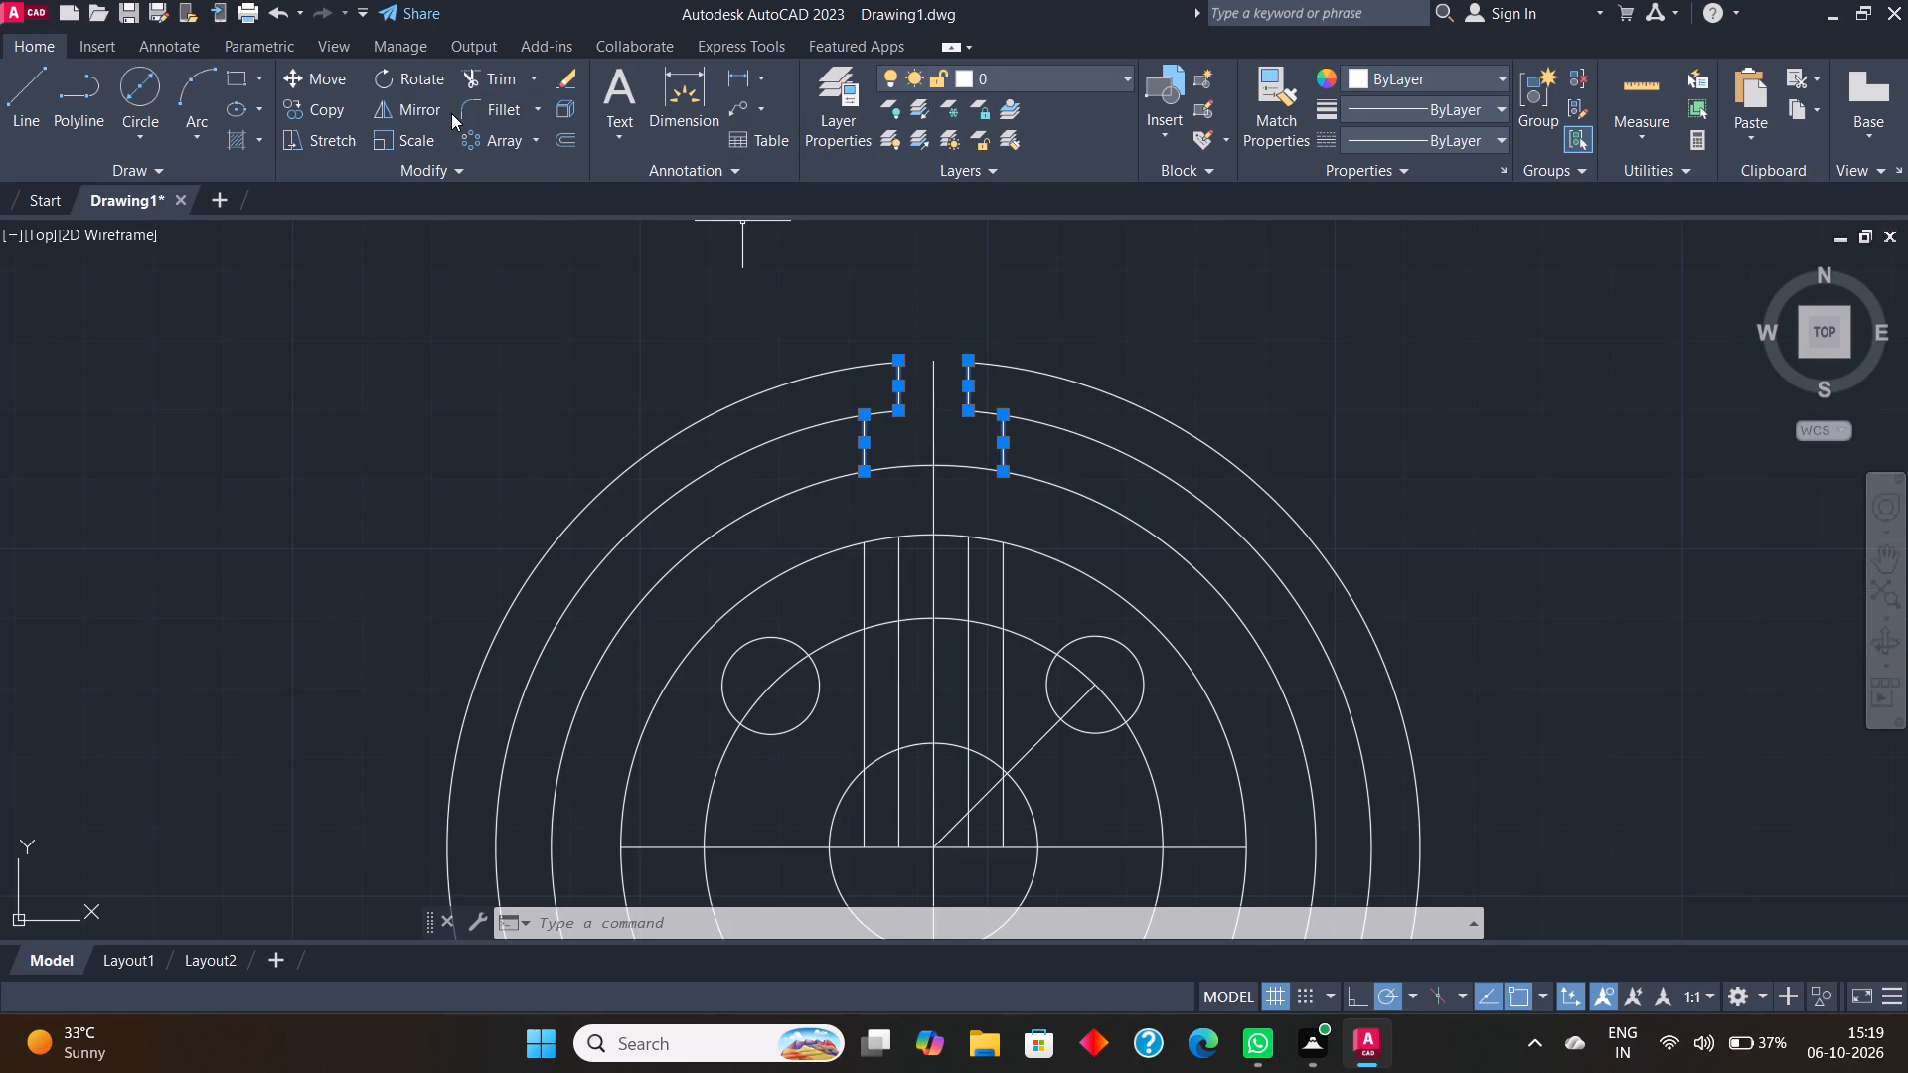
pyautogui.click(529, 145)
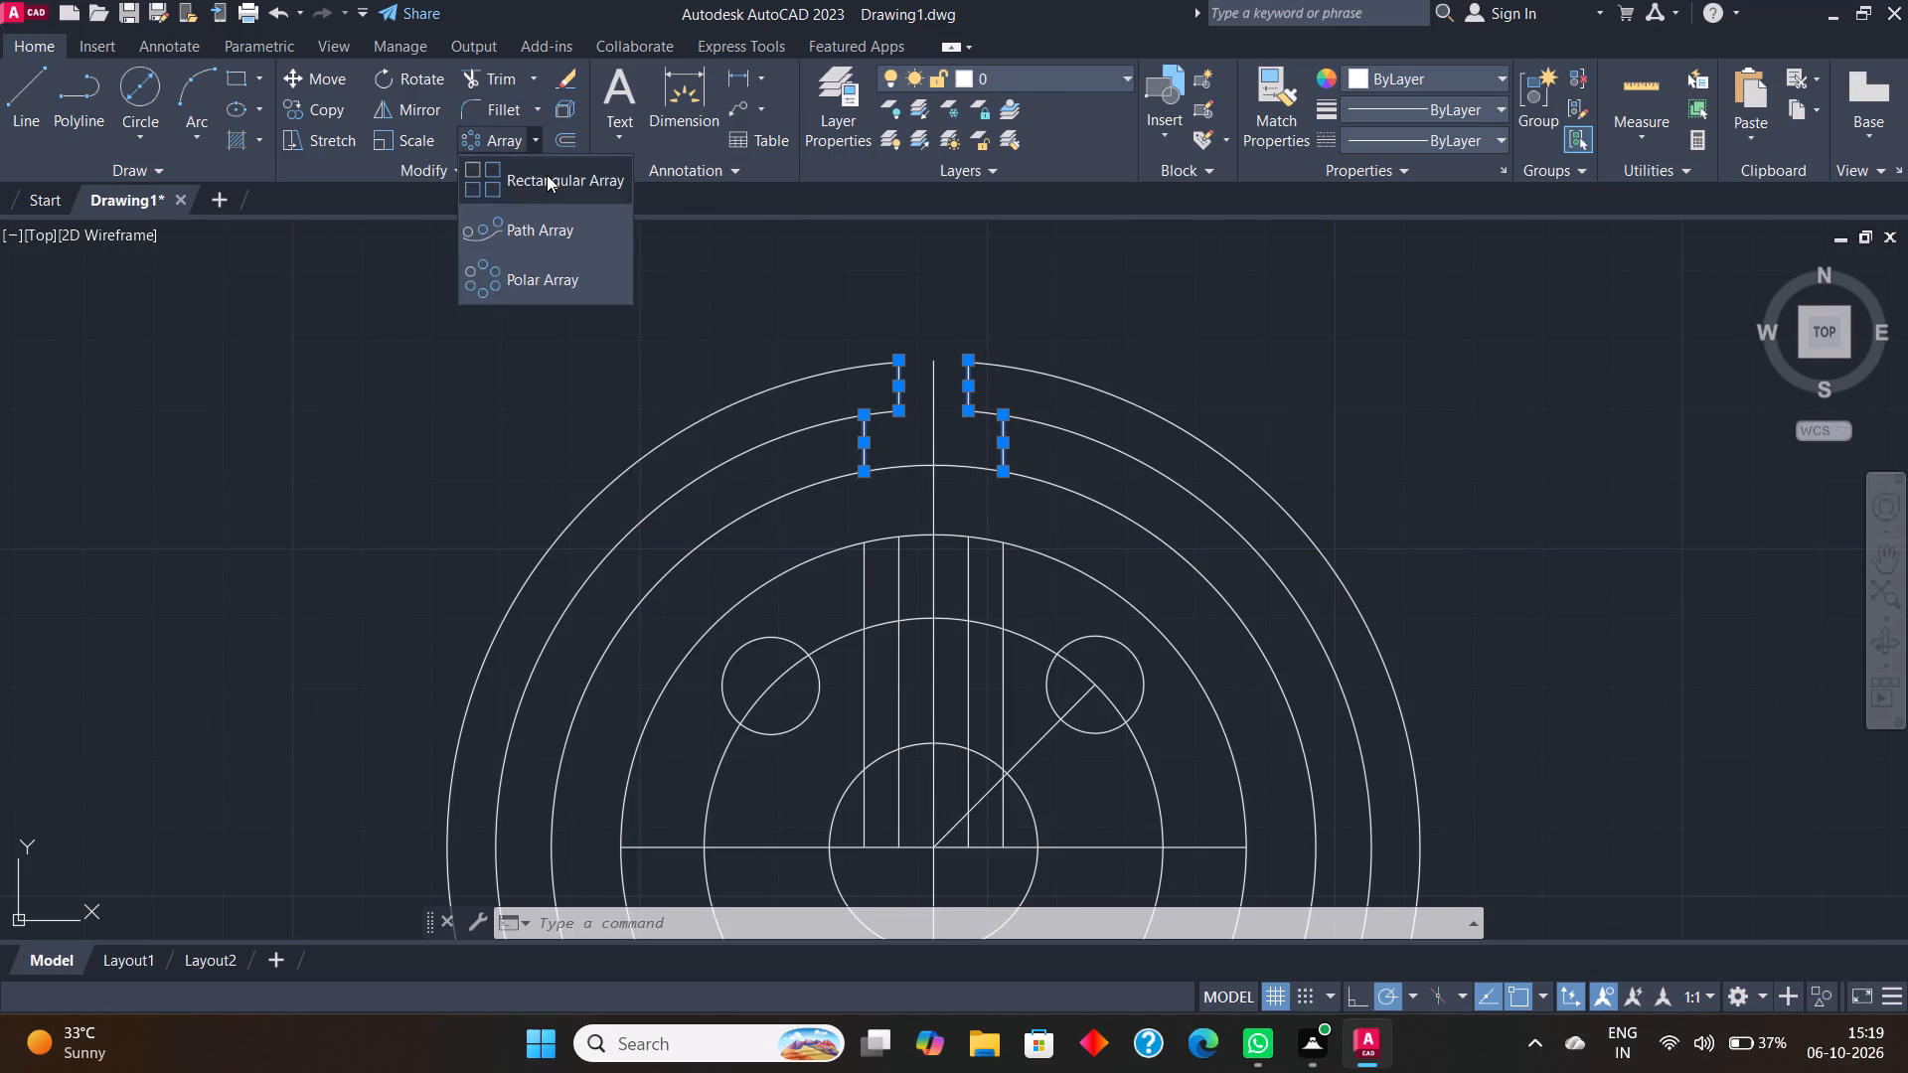
pyautogui.click(570, 283)
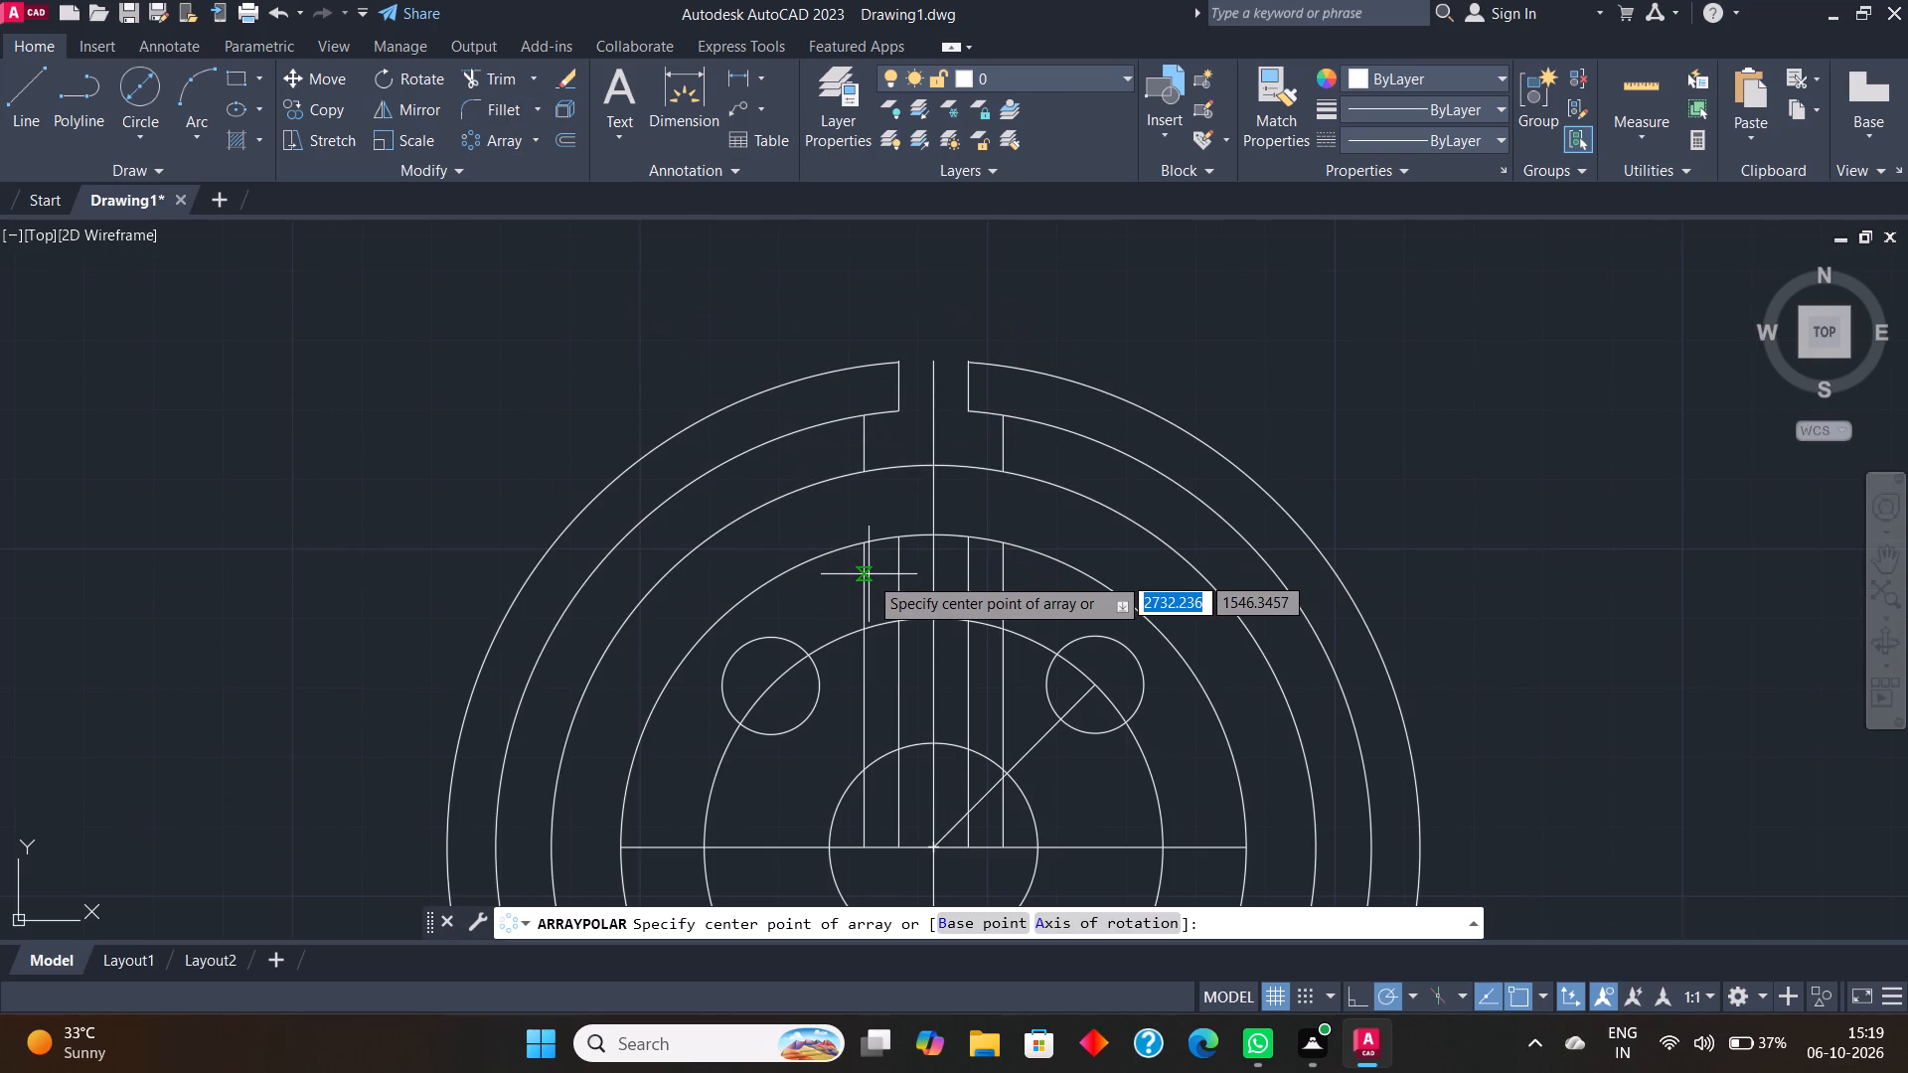
pyautogui.scroll(2, 869, 565)
pyautogui.scroll(-4, 869, 561)
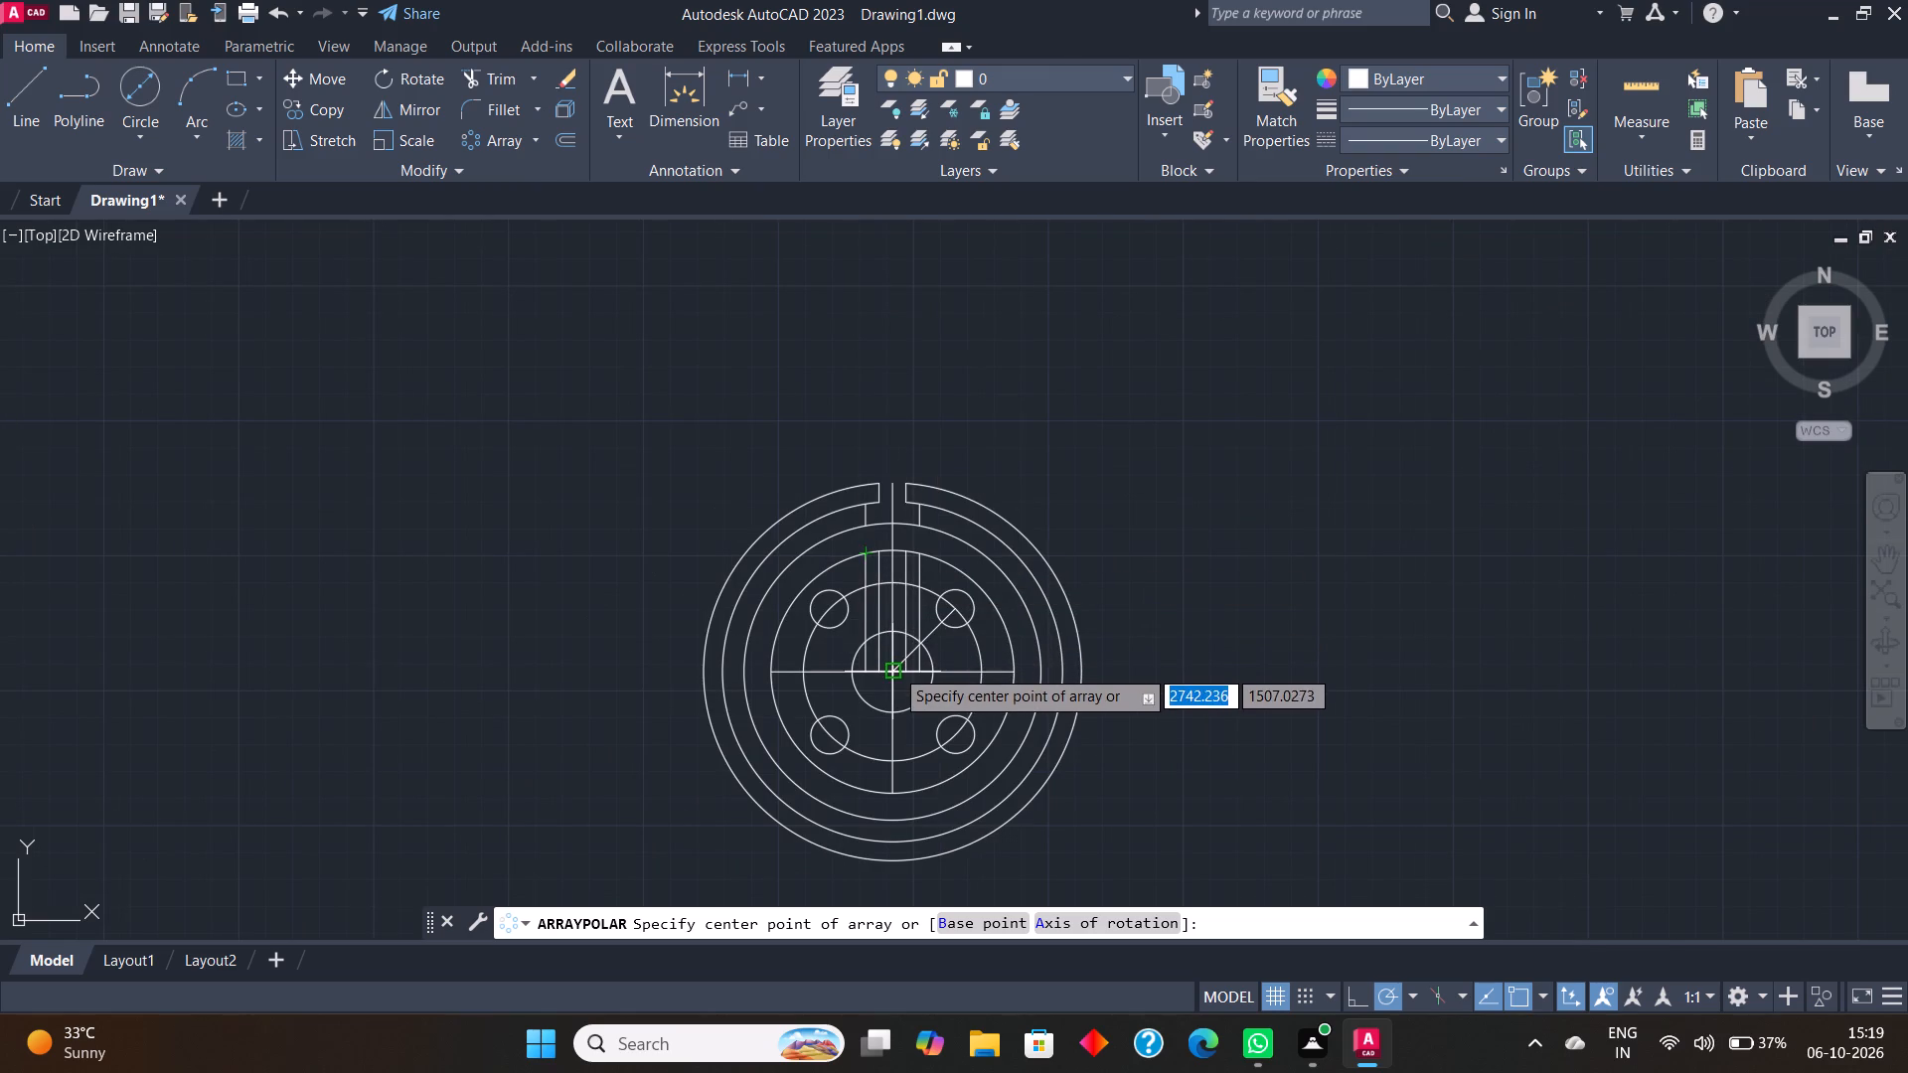
pyautogui.click(894, 669)
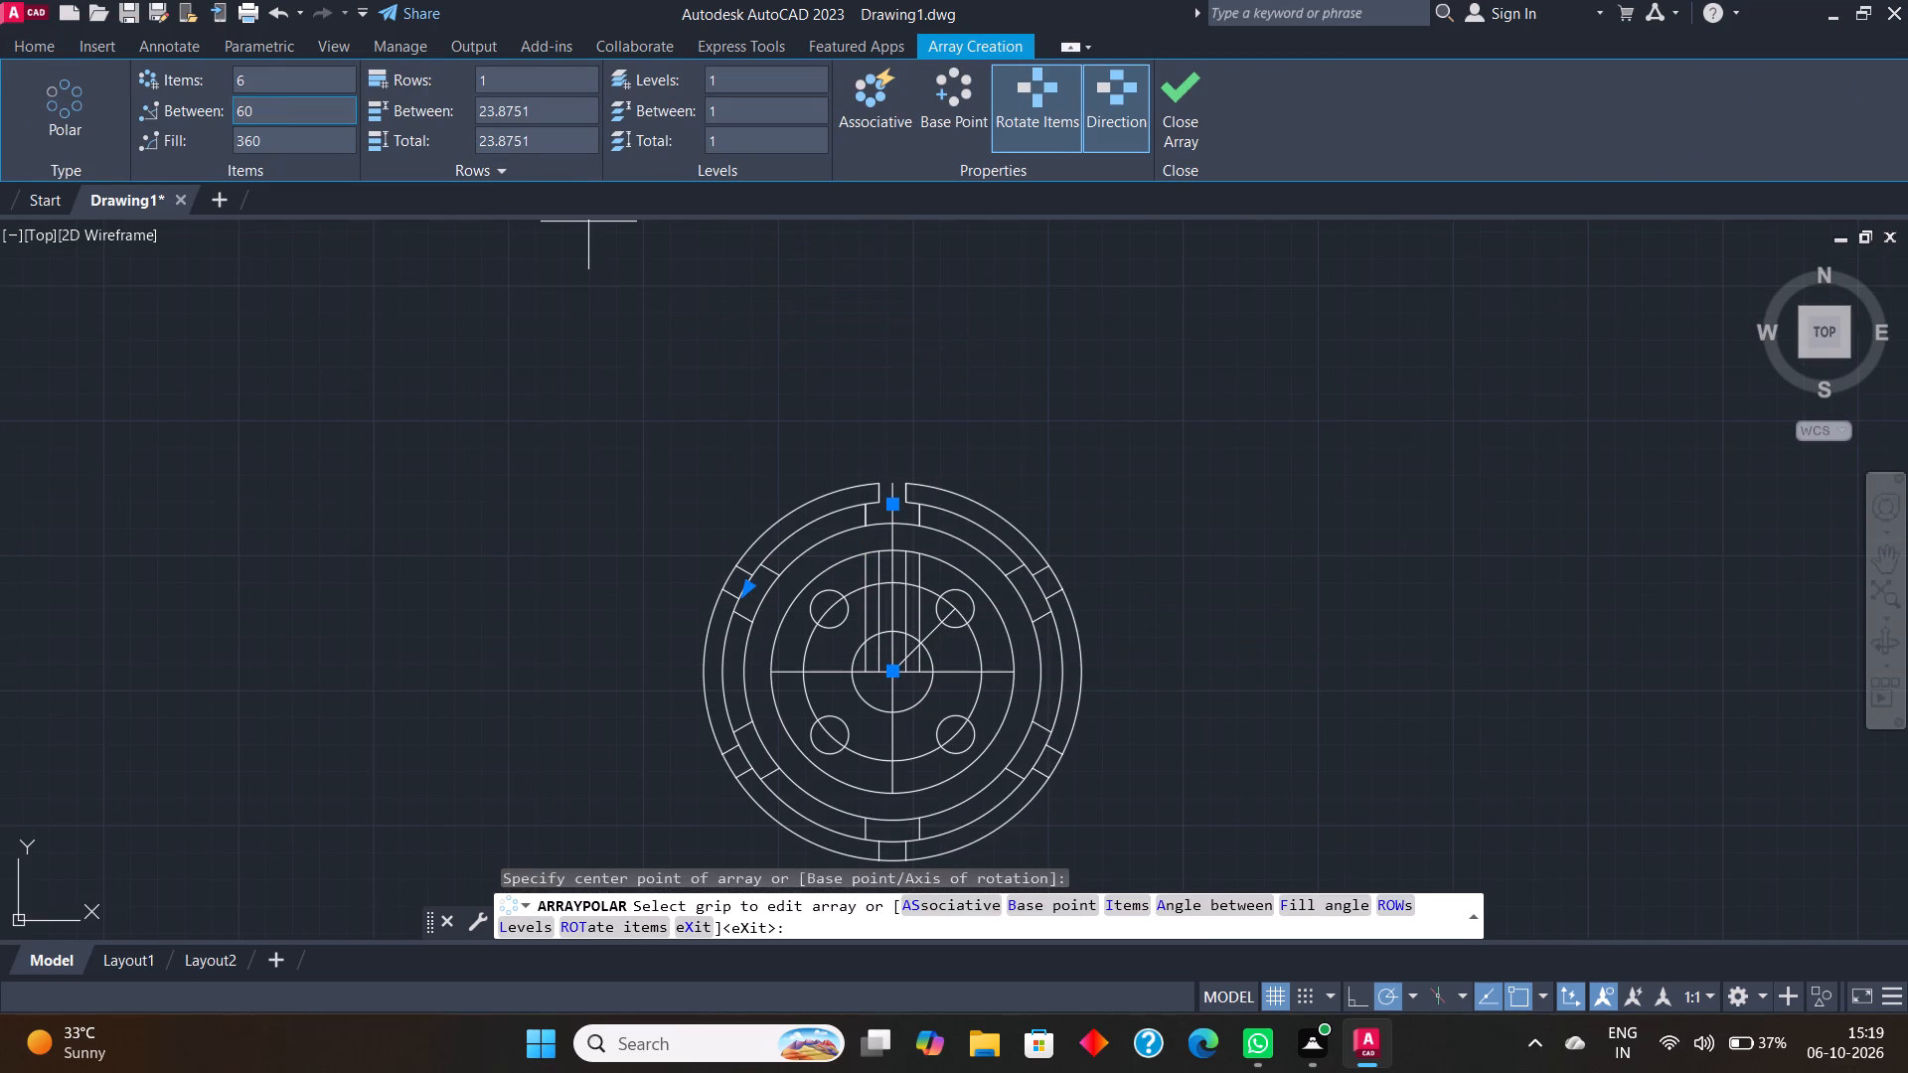
pyautogui.moveTo(275, 80); pyautogui.dragTo(230, 65)
pyautogui.press('7')
pyautogui.press('Return')
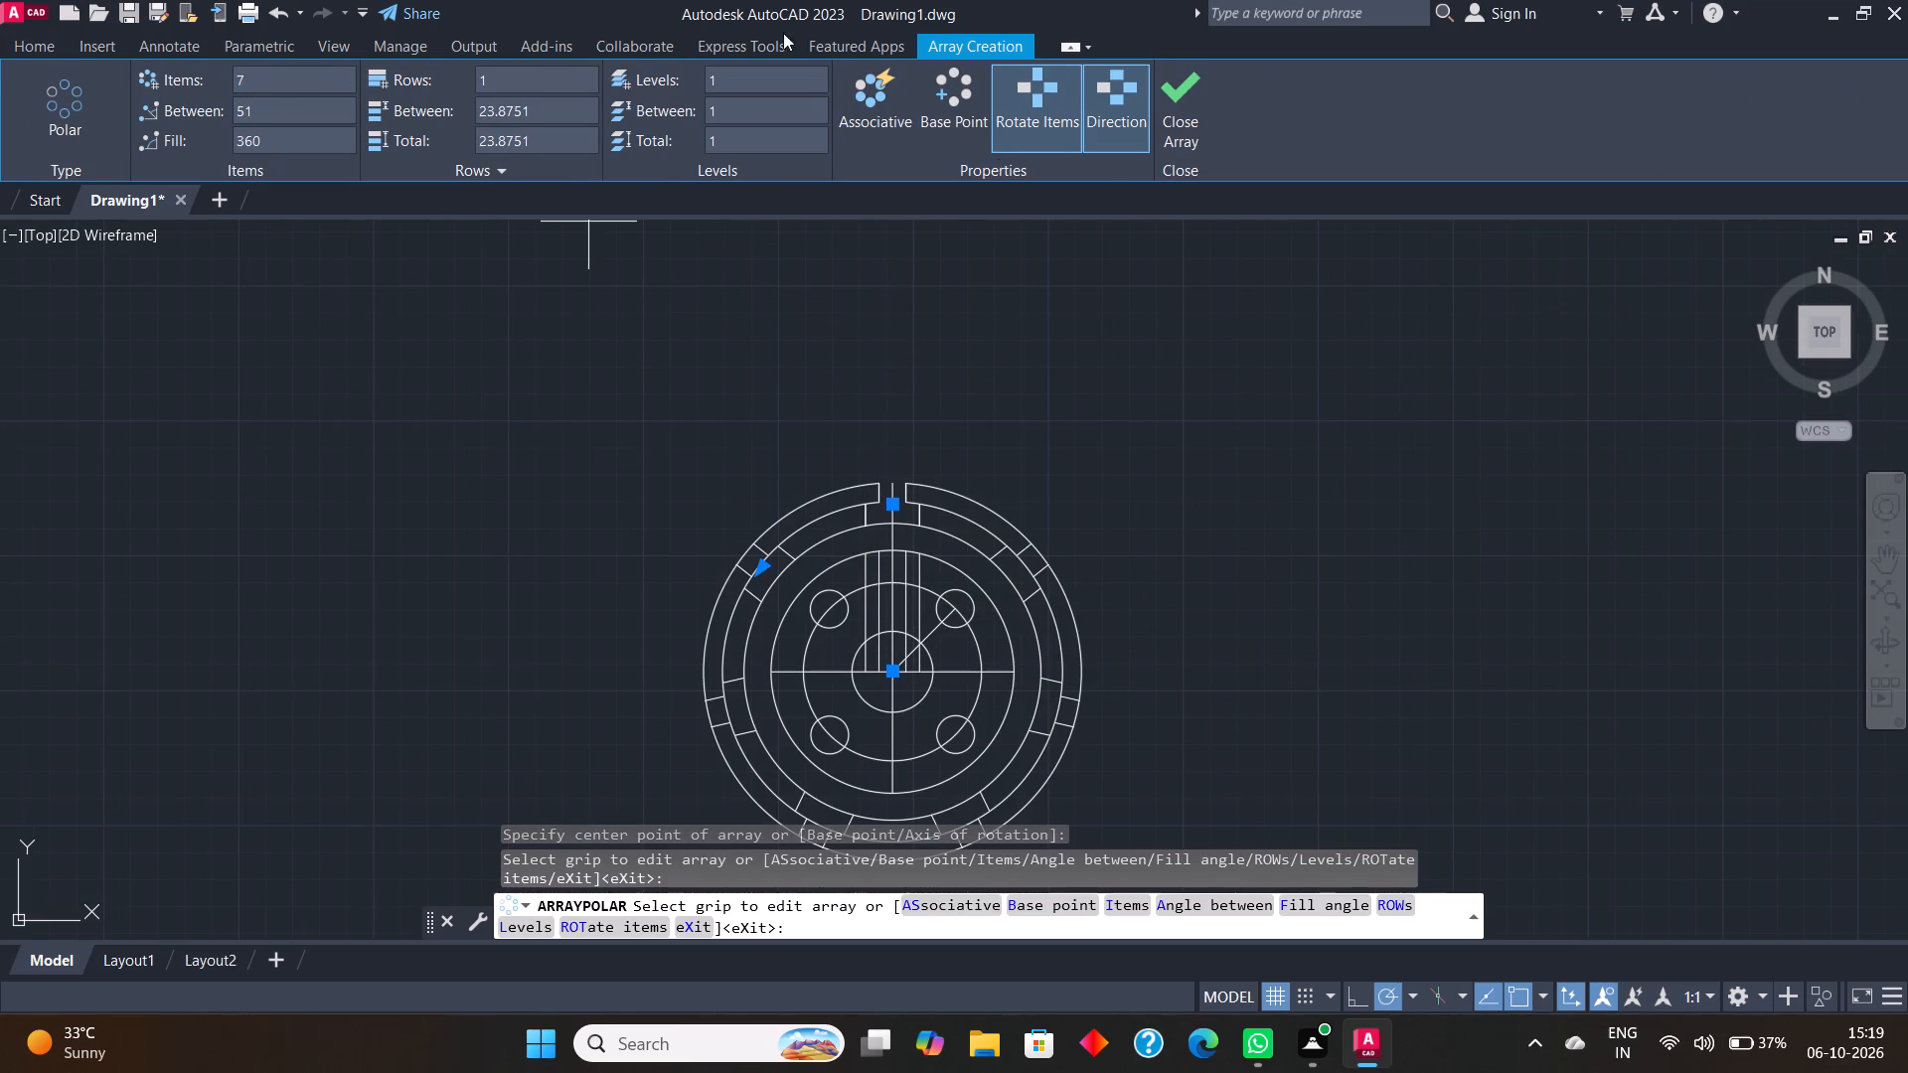
pyautogui.click(1183, 110)
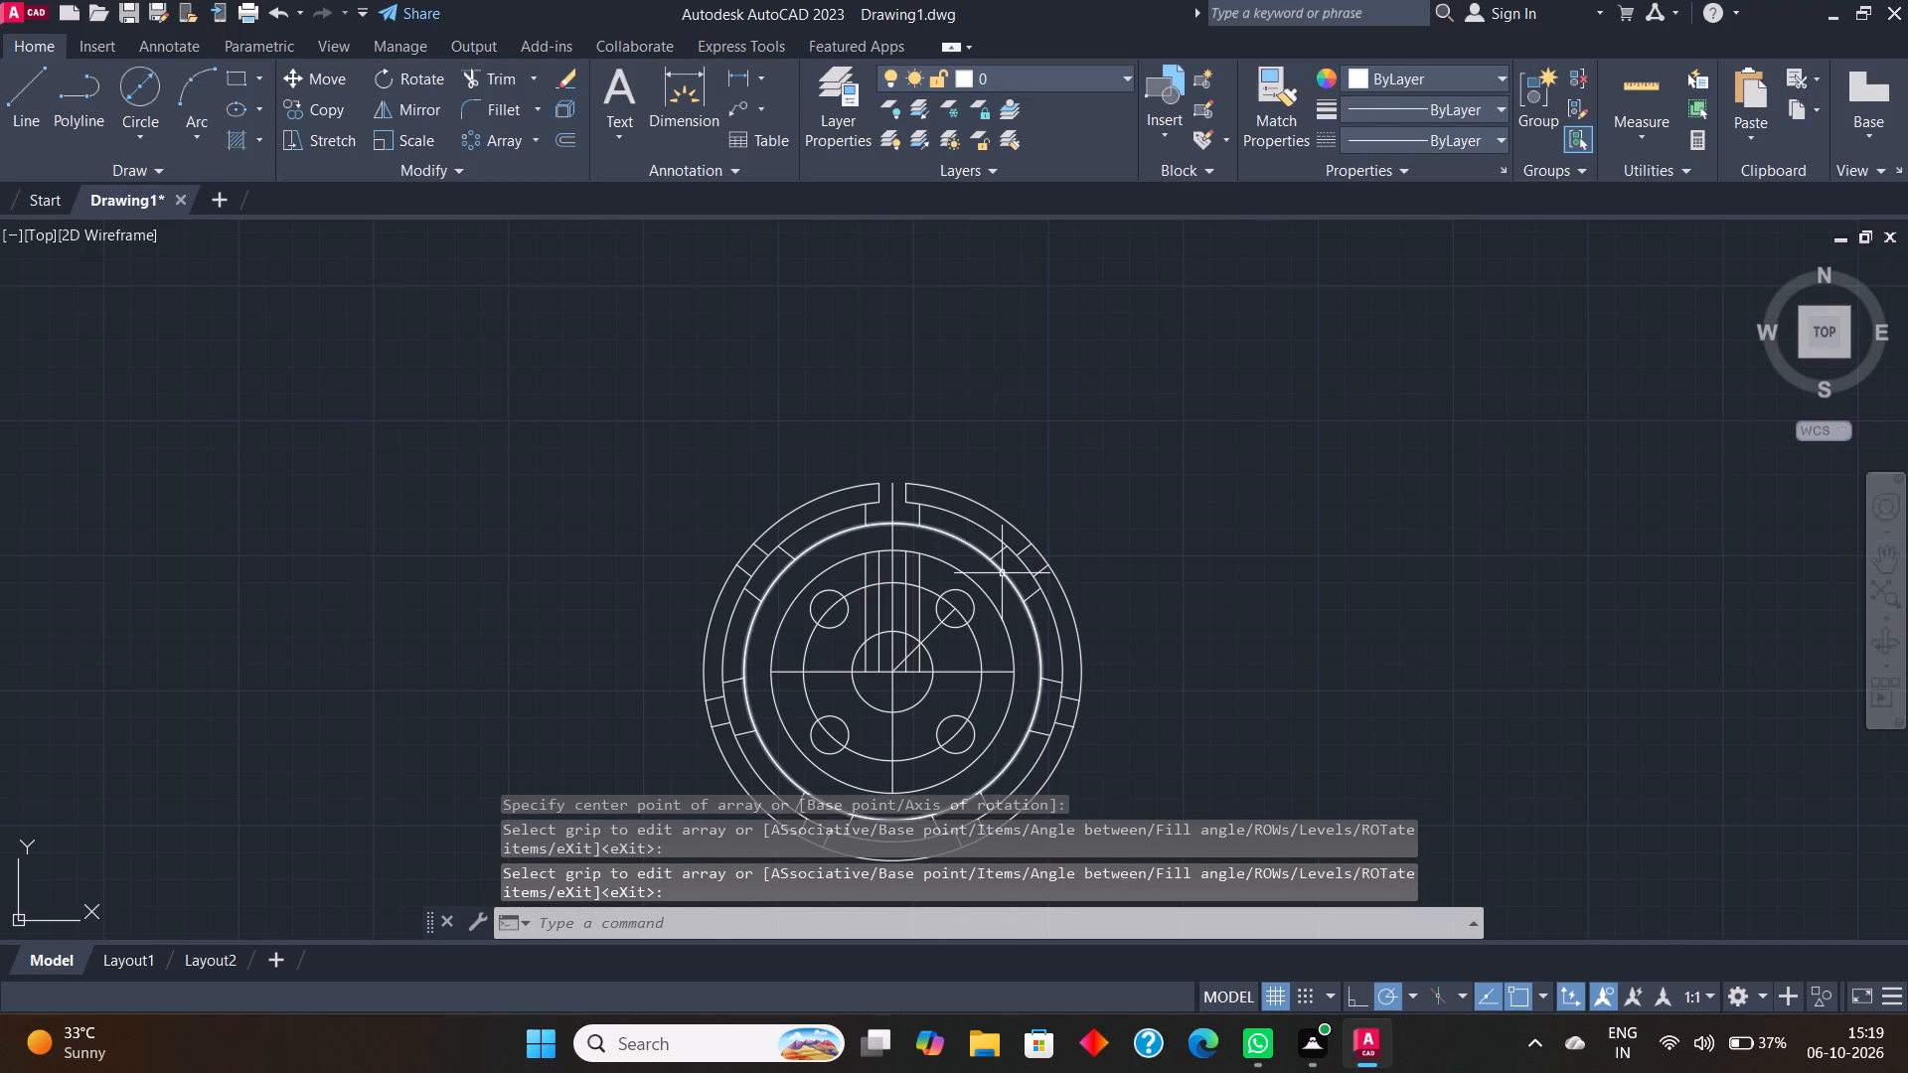
# Trim the 140 and 126 diameter circles between the narrow slot edges at the two left-hand arrayed slots.
pyautogui.scroll(1, 1001, 573)
pyautogui.scroll(-2, 989, 564)
pyautogui.scroll(1, 963, 691)
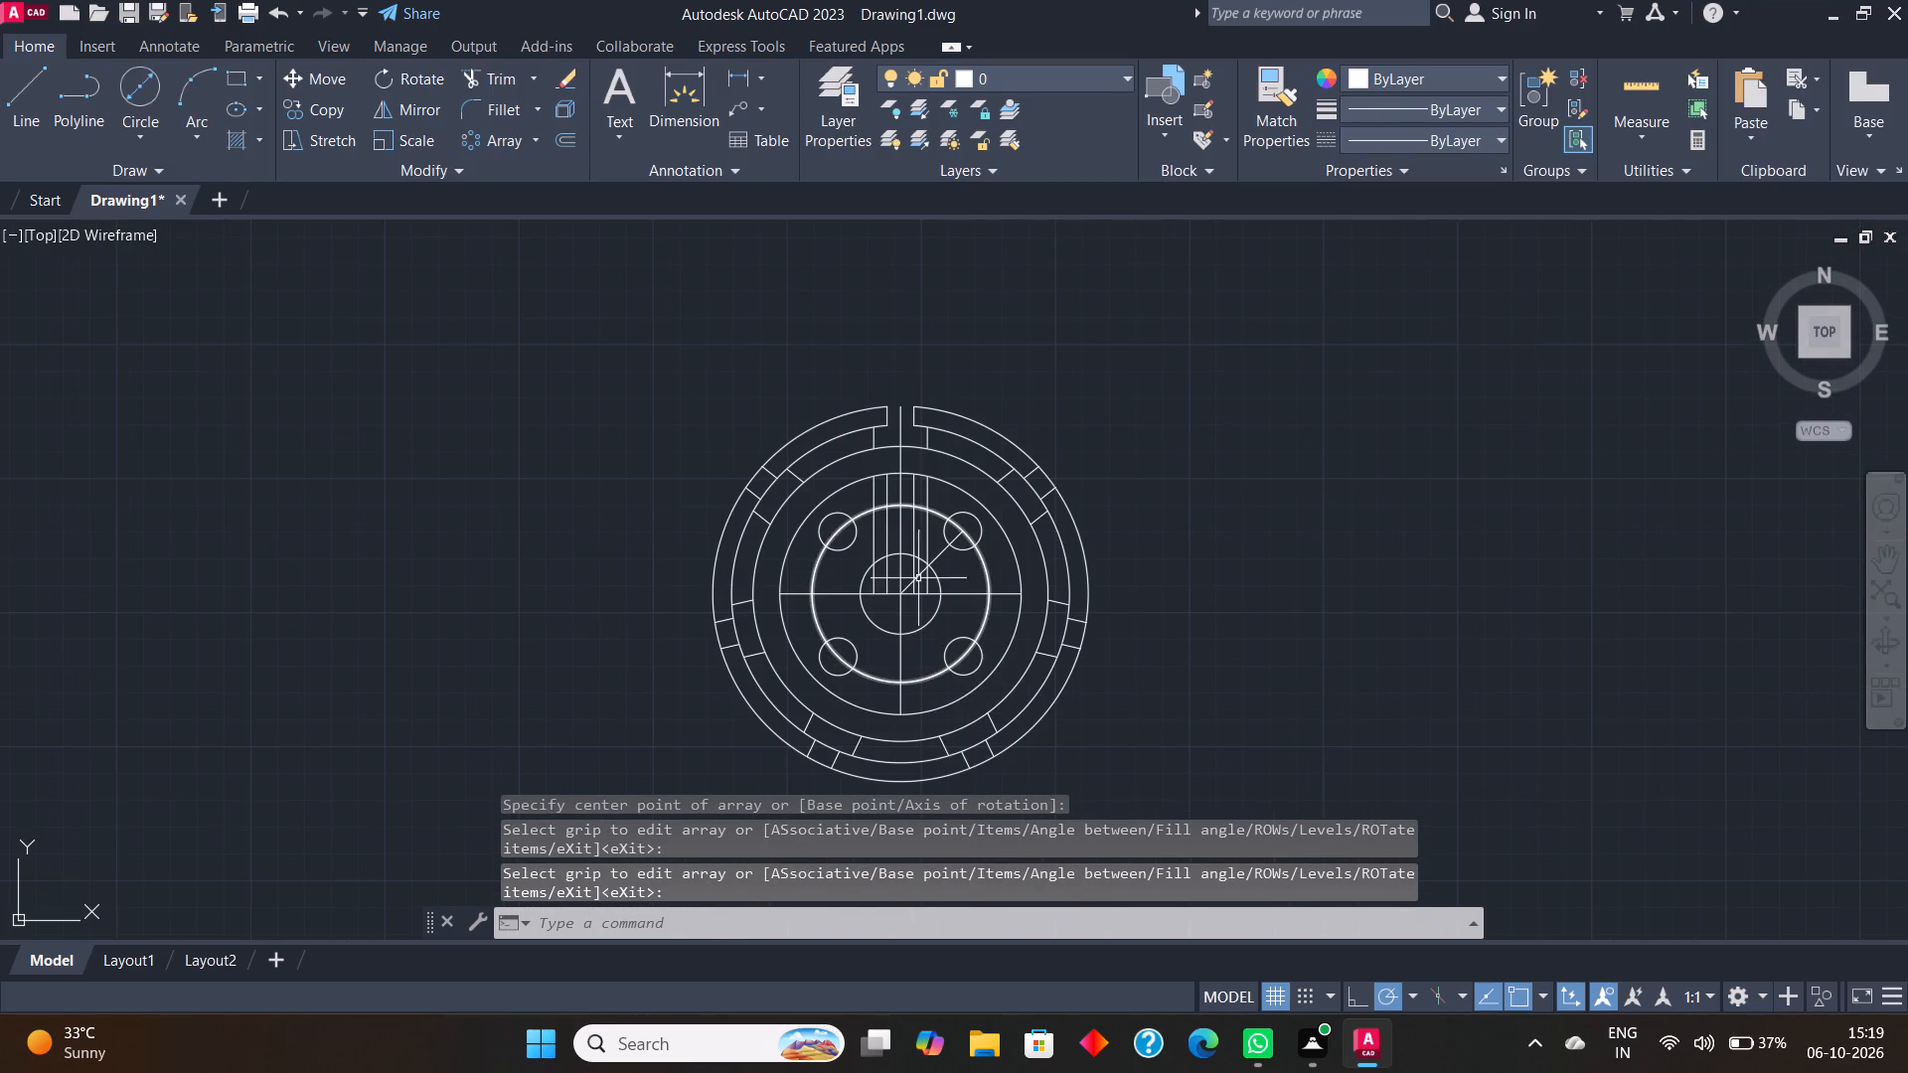
pyautogui.click(493, 88)
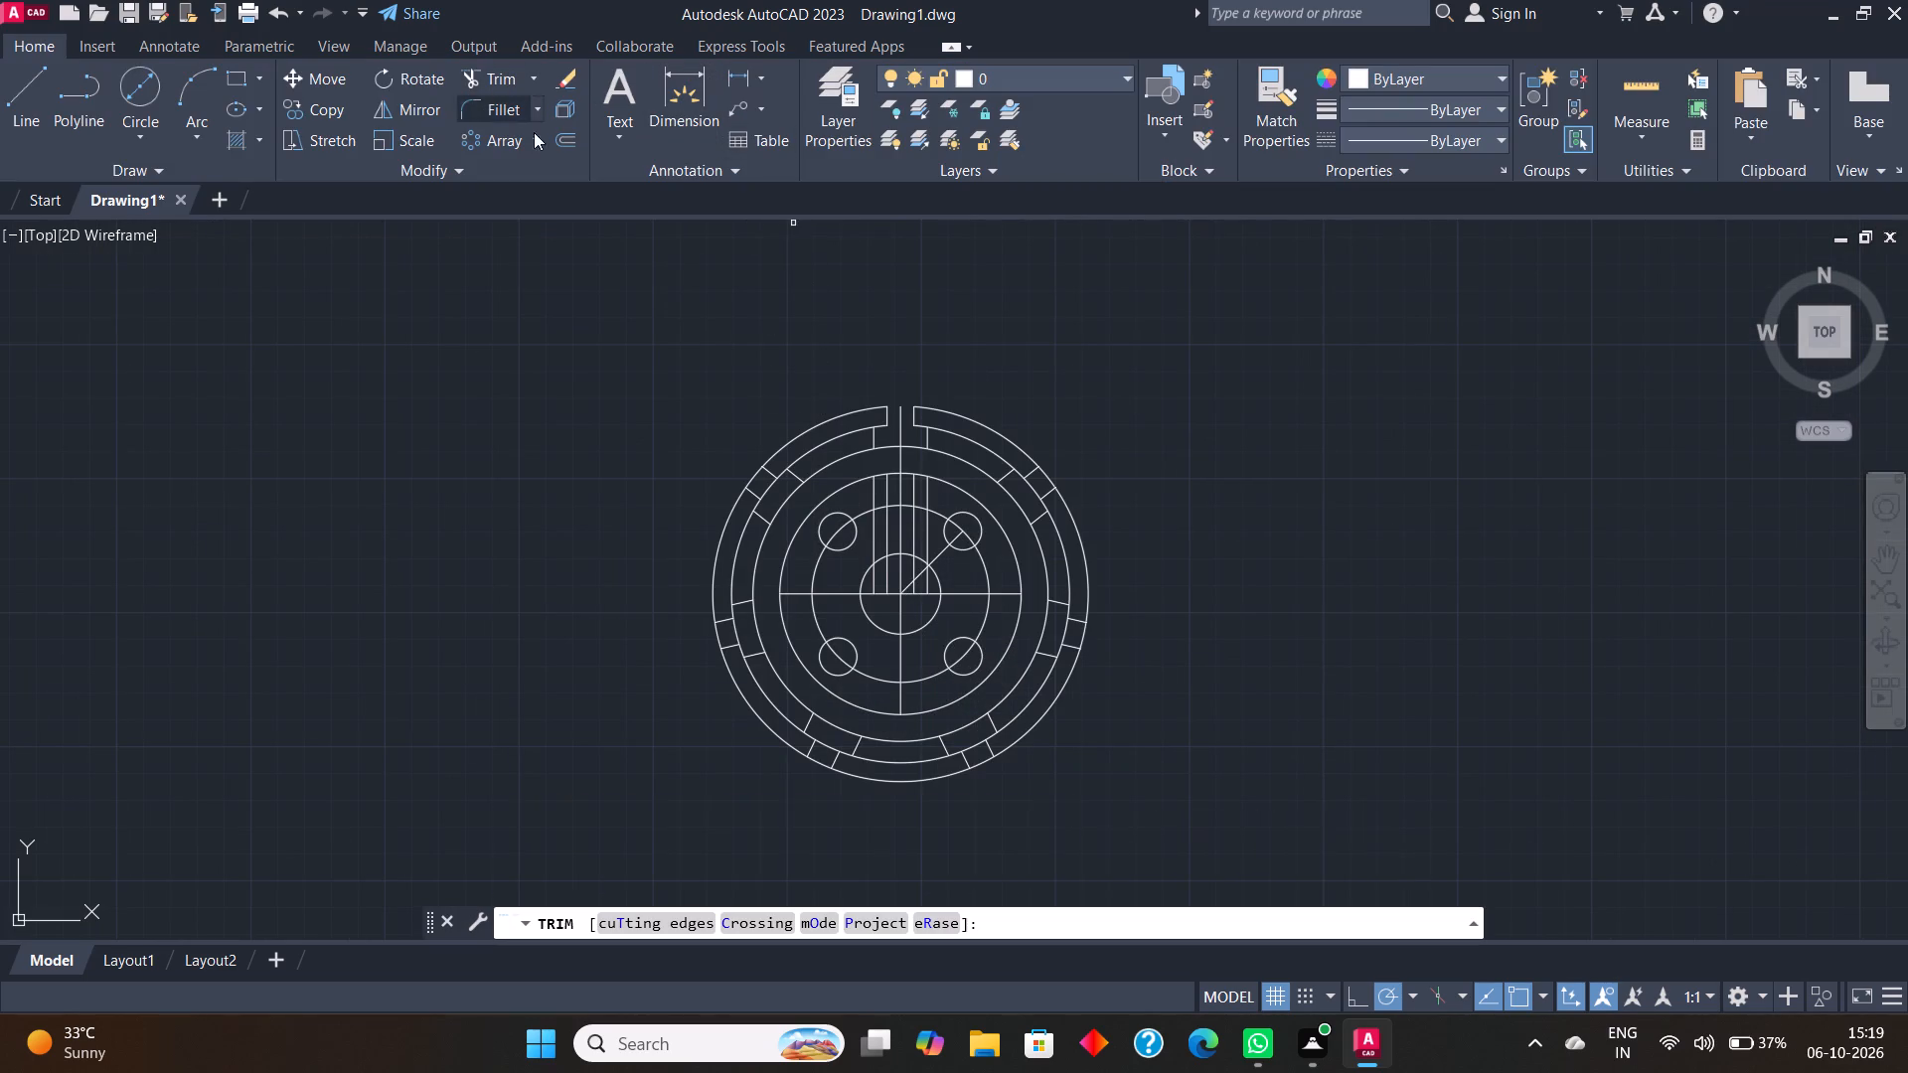
pyautogui.scroll(-3, 740, 530)
pyautogui.scroll(4, 734, 535)
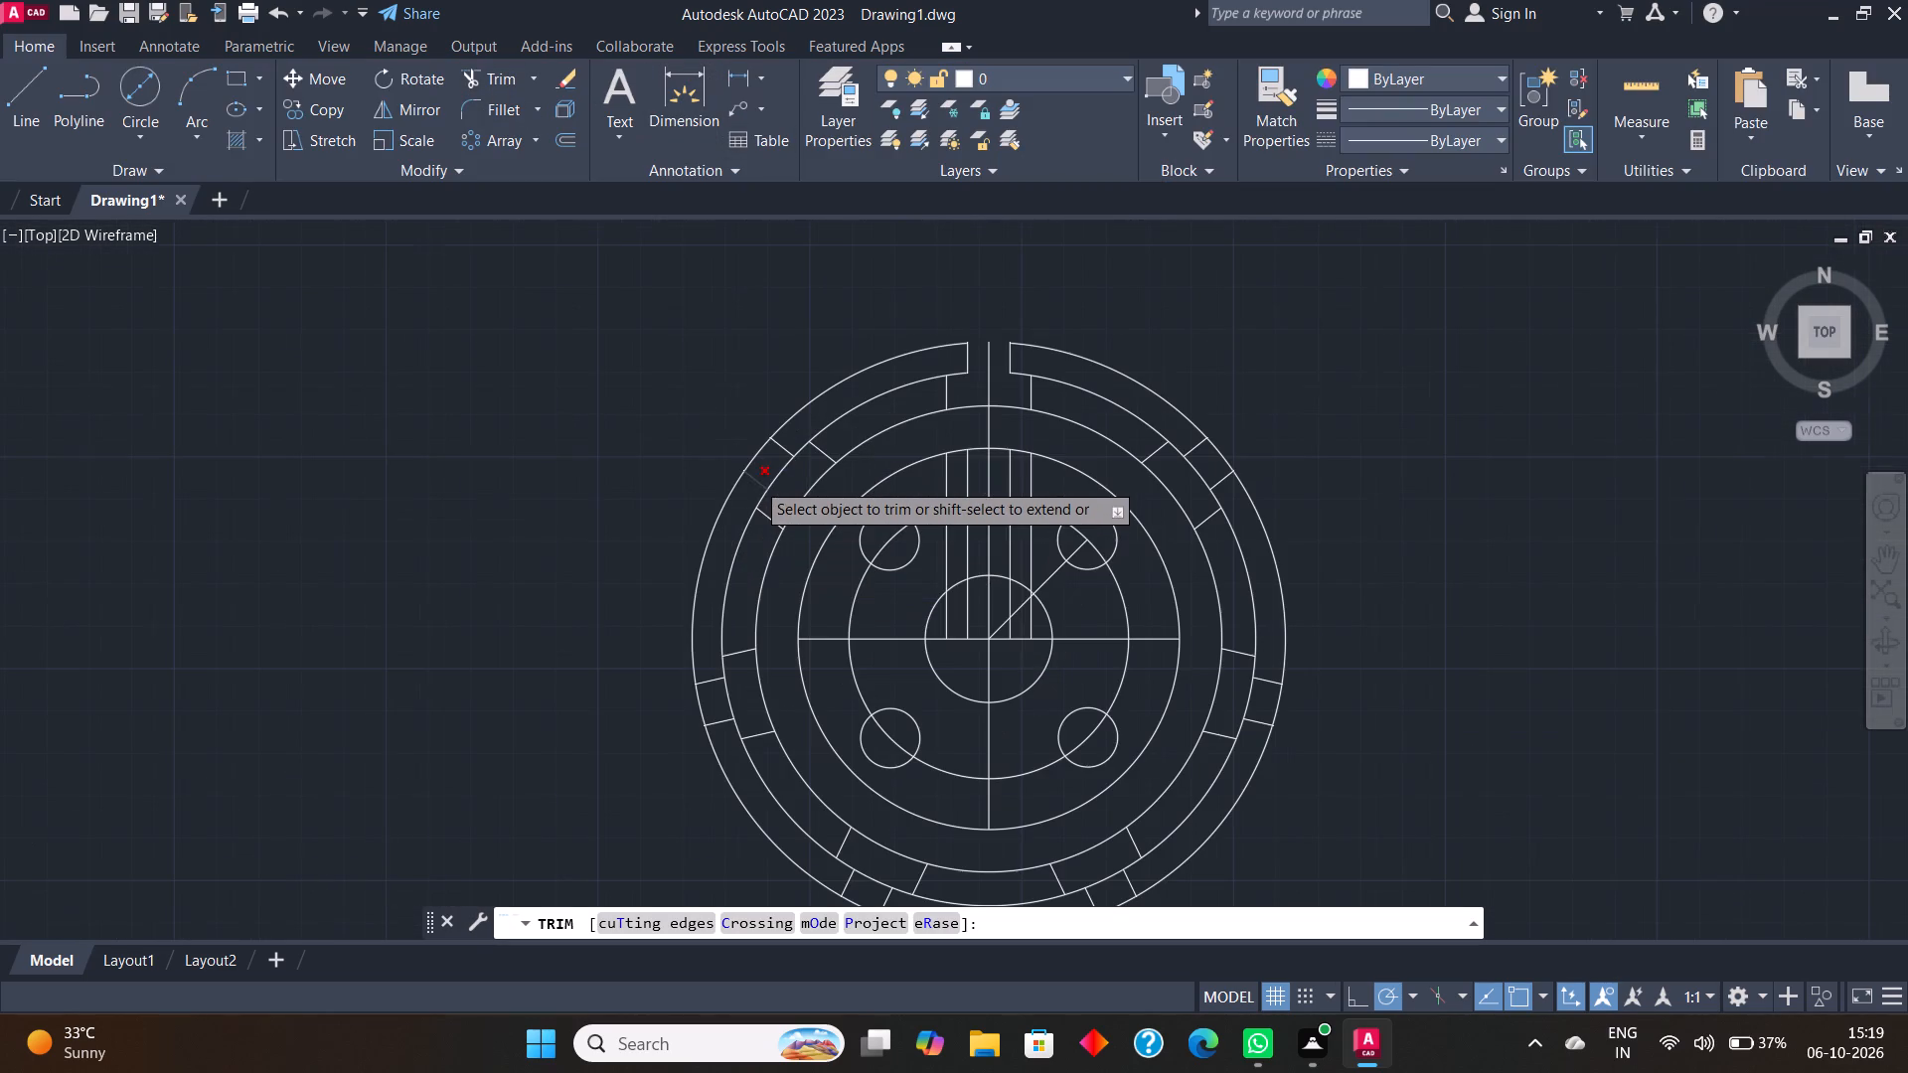
pyautogui.click(758, 453)
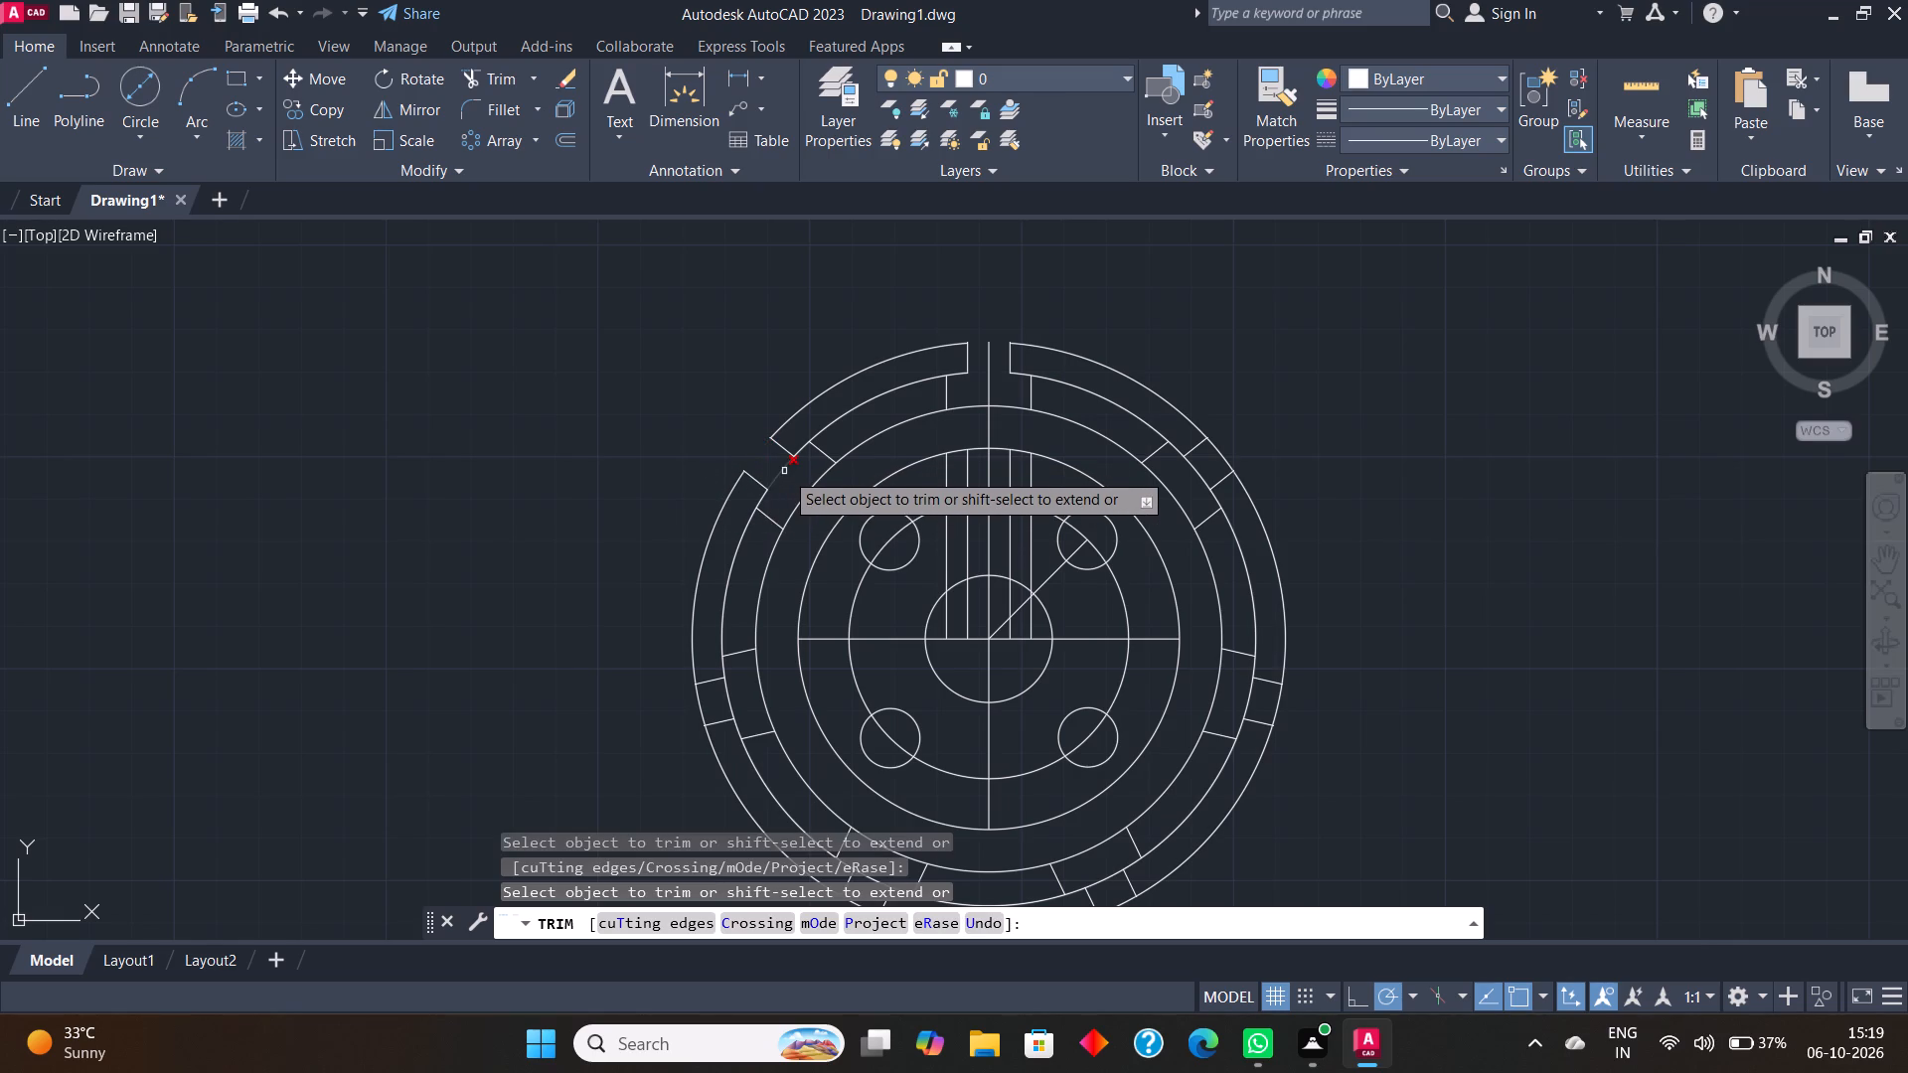
pyautogui.click(780, 472)
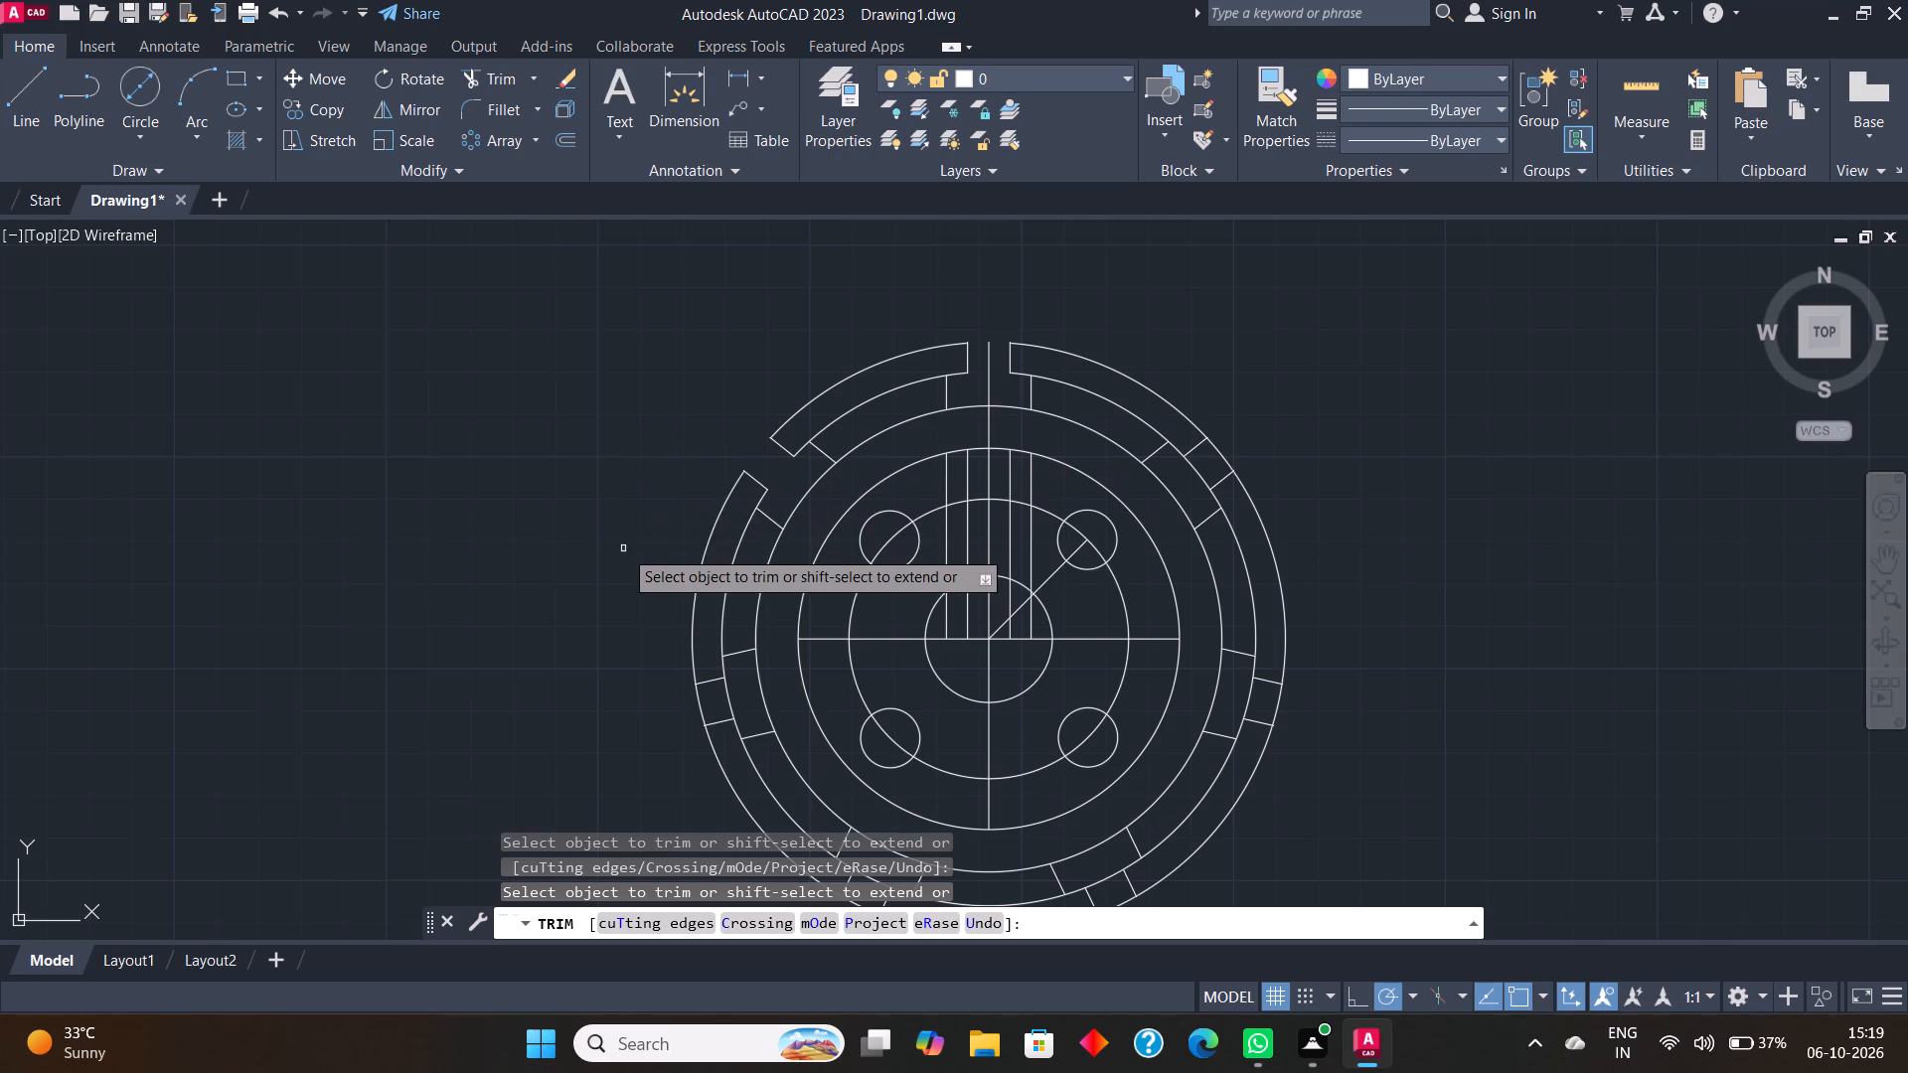
pyautogui.scroll(-1, 622, 557)
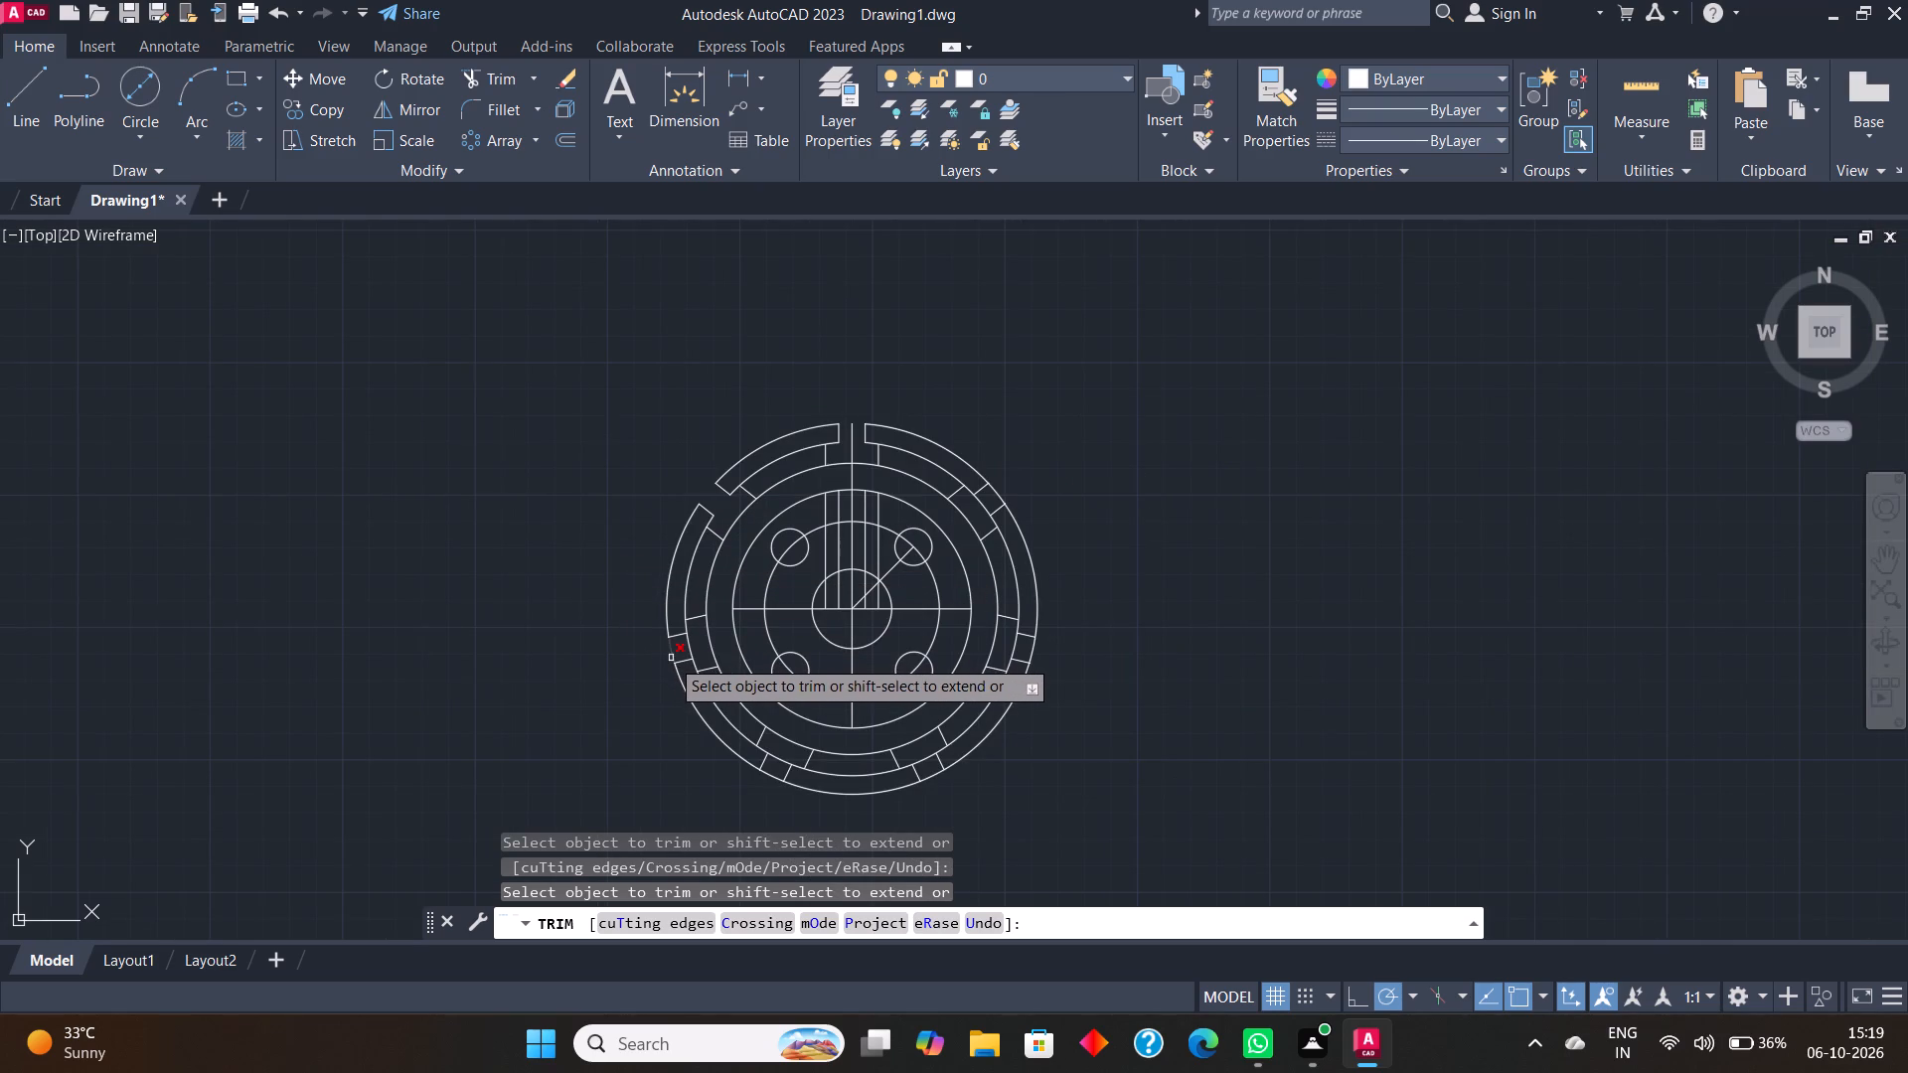
pyautogui.scroll(-2, 669, 653)
pyautogui.scroll(3, 662, 662)
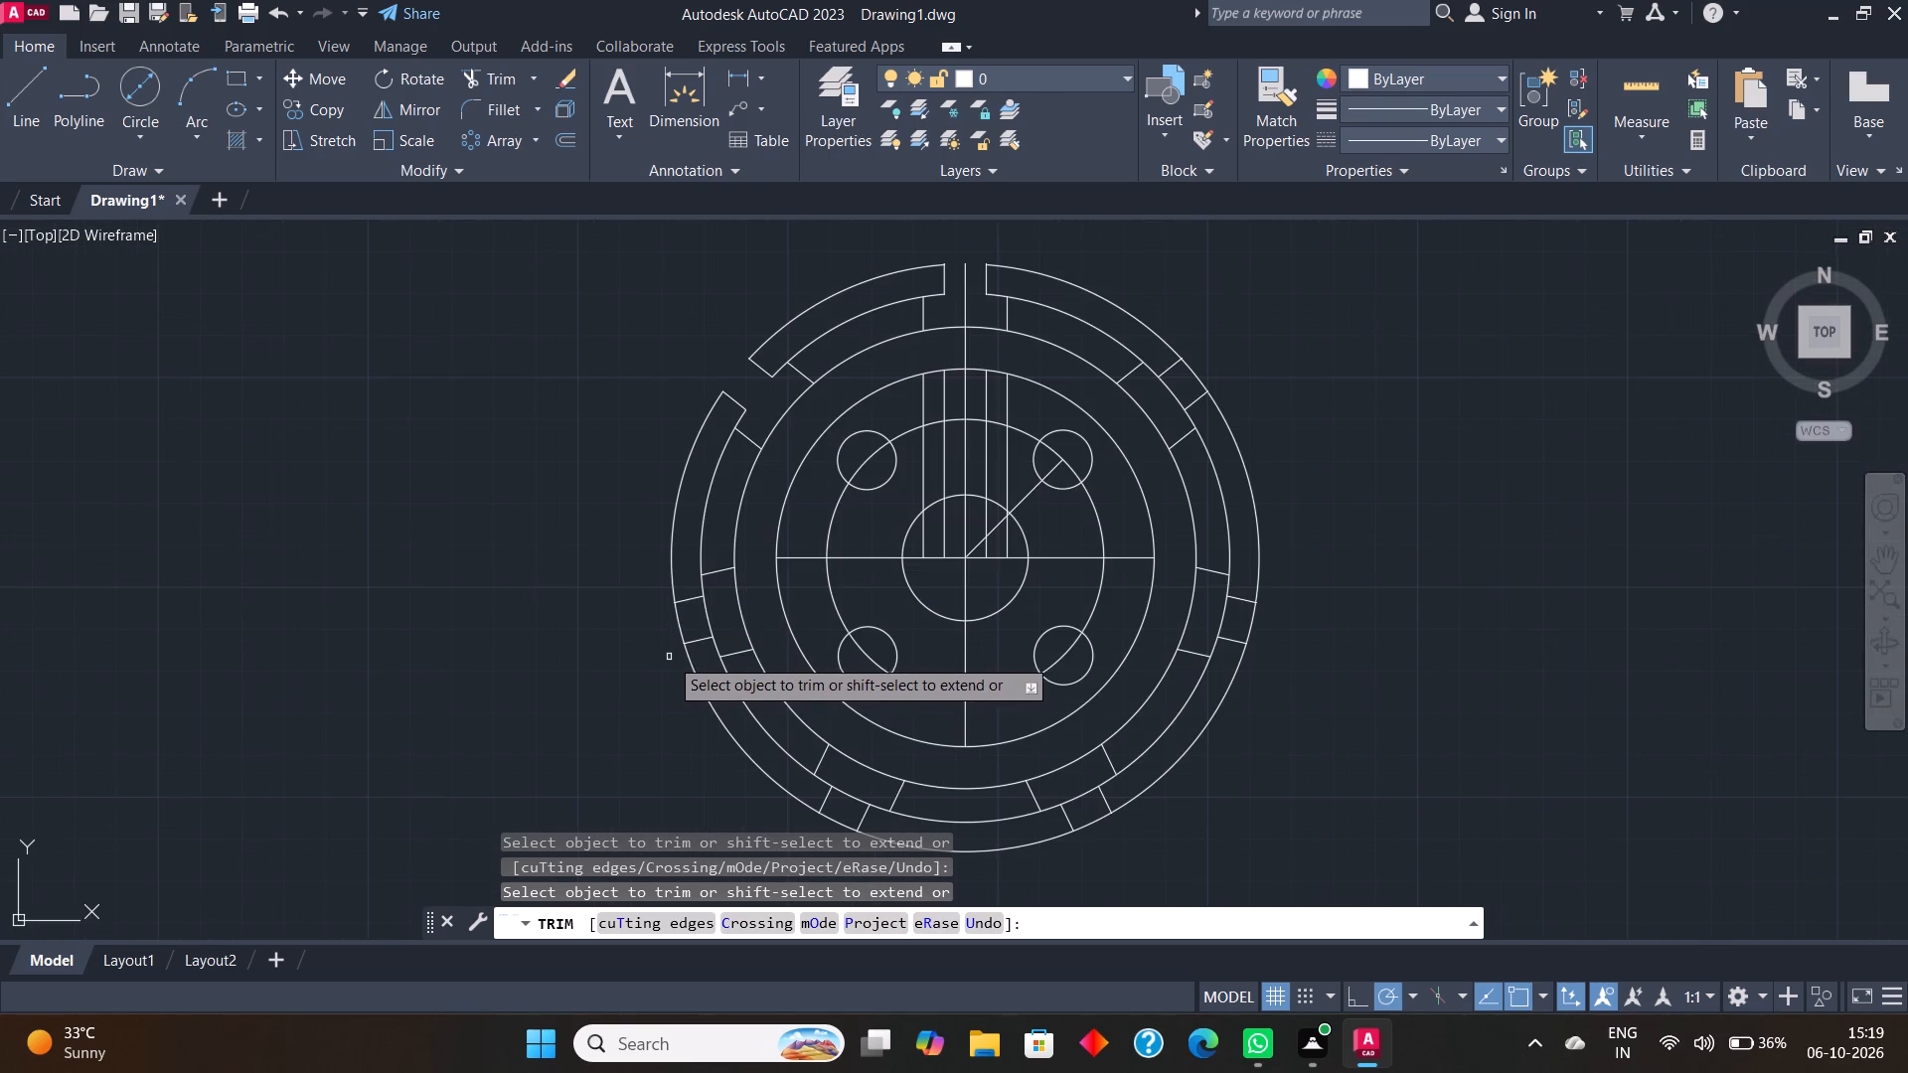
pyautogui.click(680, 631)
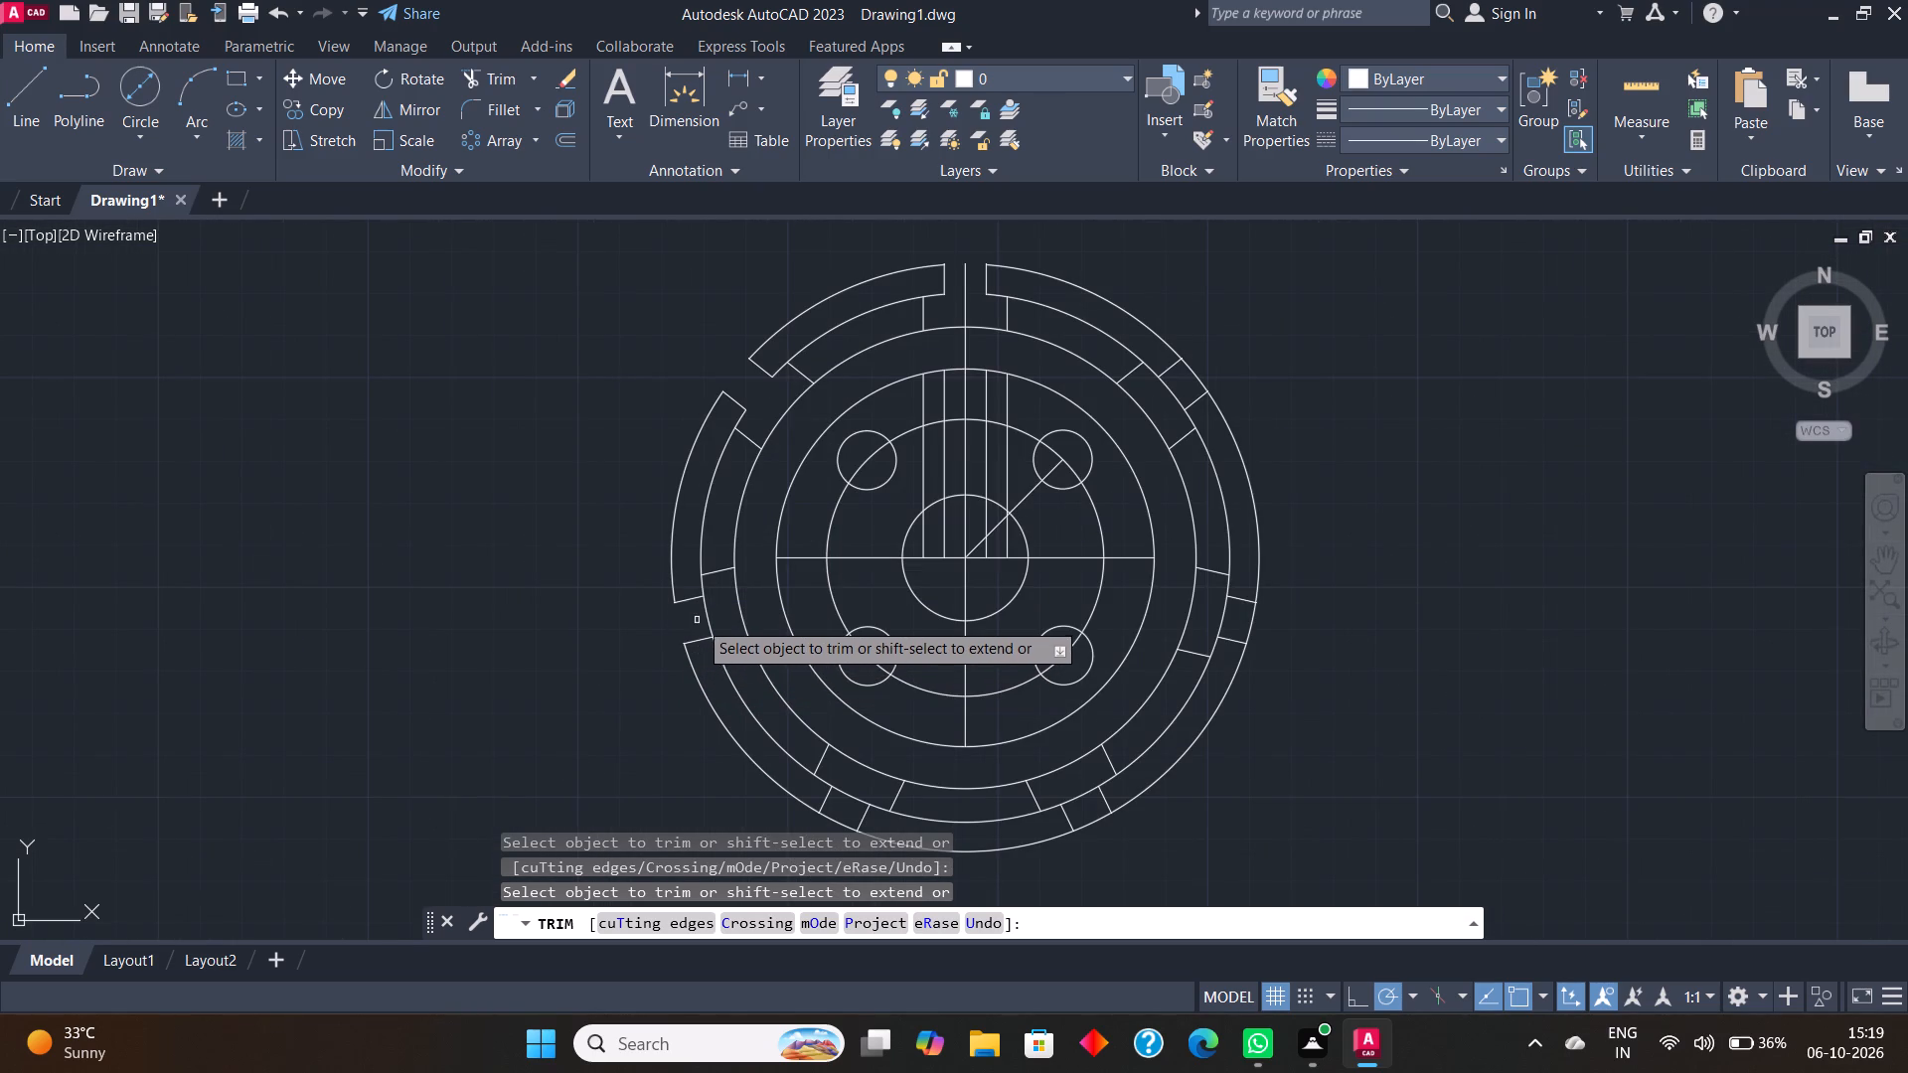
pyautogui.click(708, 619)
# Trim the 140 and 126 diameter circles between the narrow slot edges at the two bottom slots and the two right-hand slots.
pyautogui.scroll(-1, 672, 686)
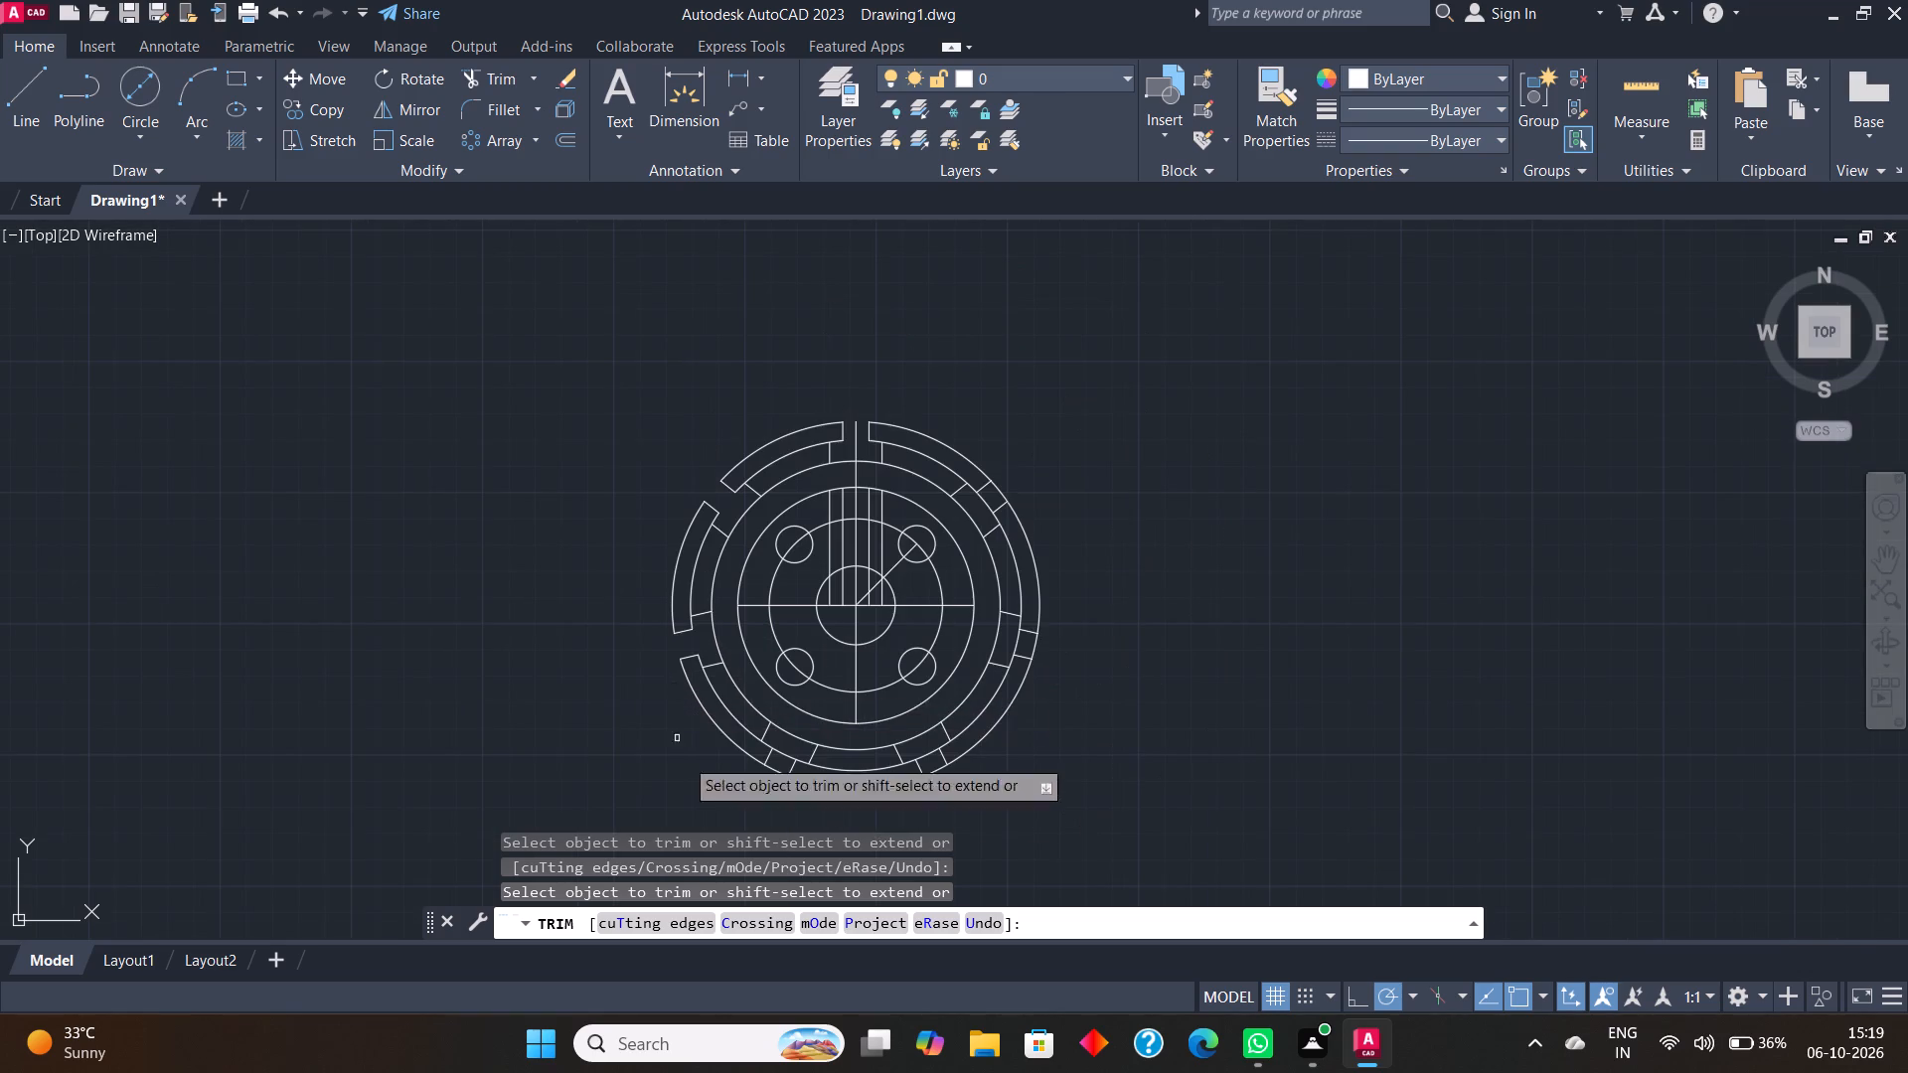
pyautogui.scroll(2, 762, 799)
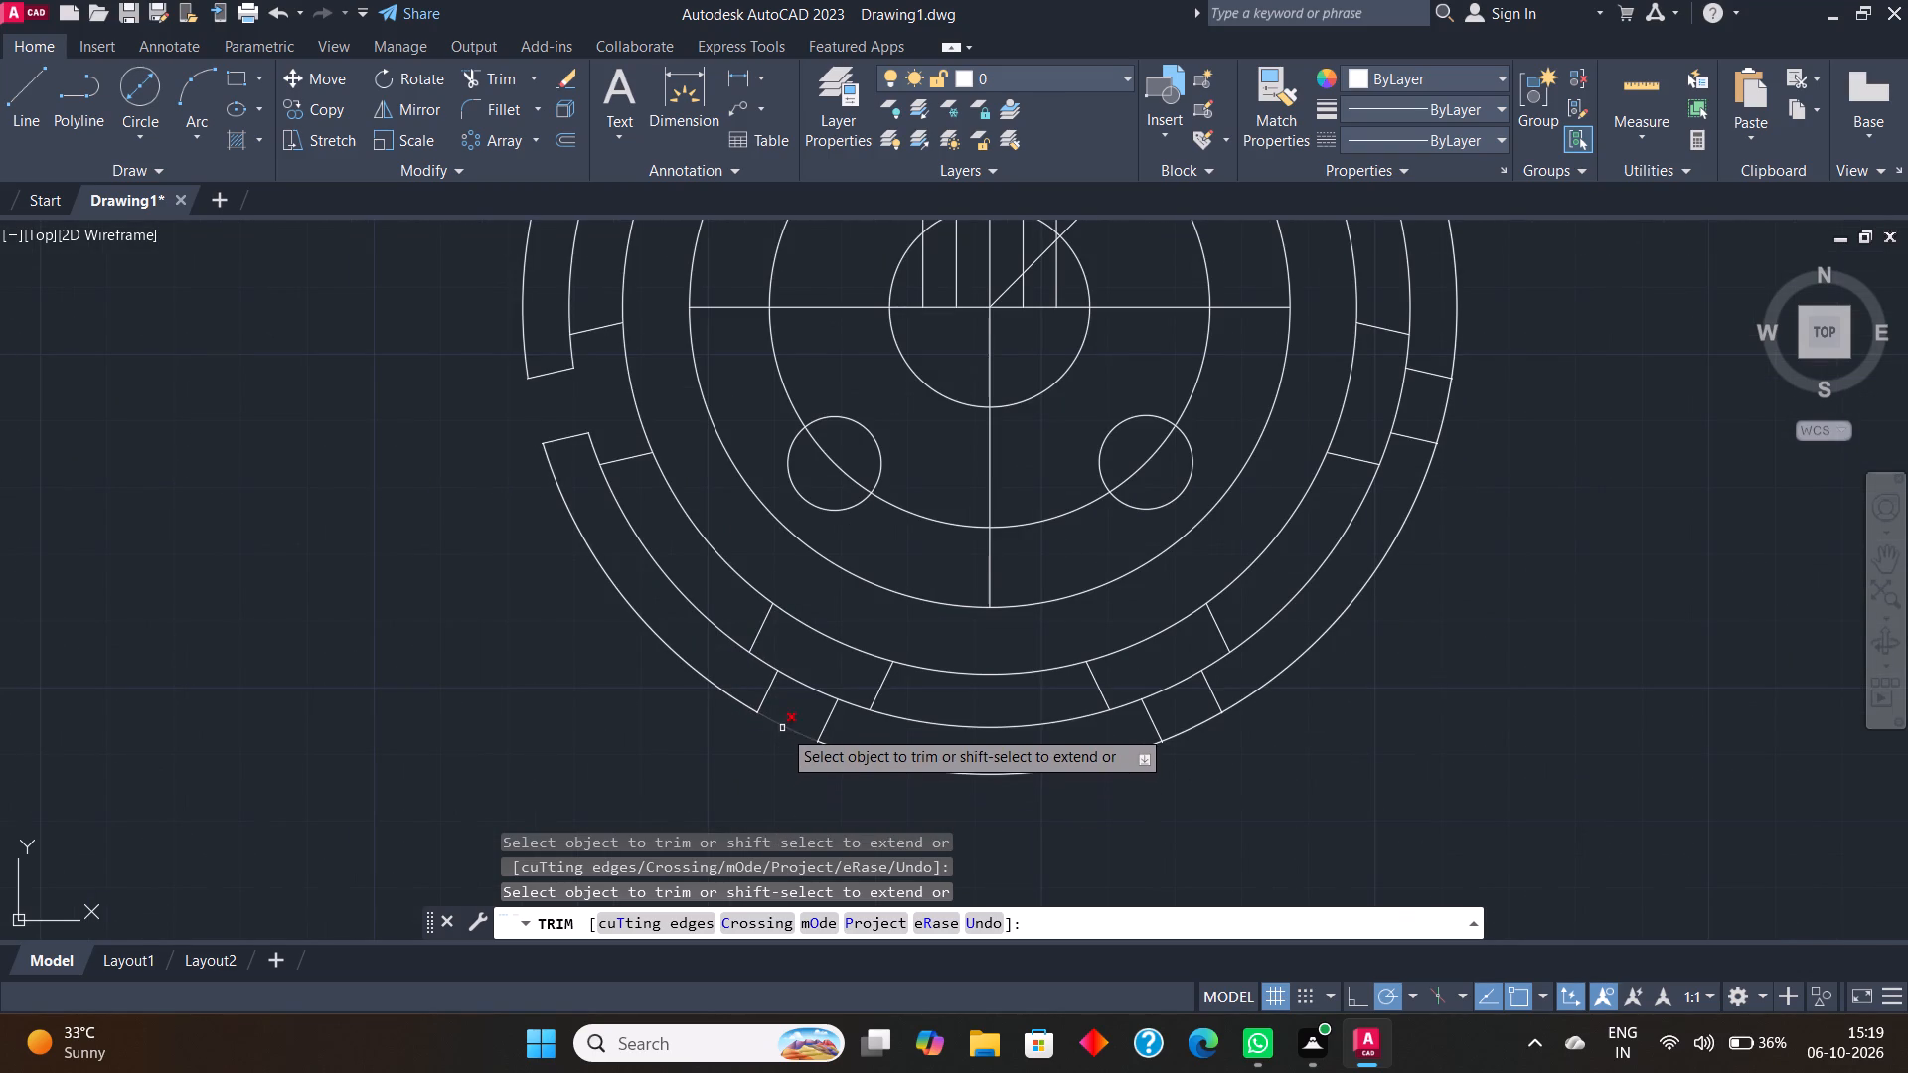
pyautogui.click(782, 728)
pyautogui.click(803, 686)
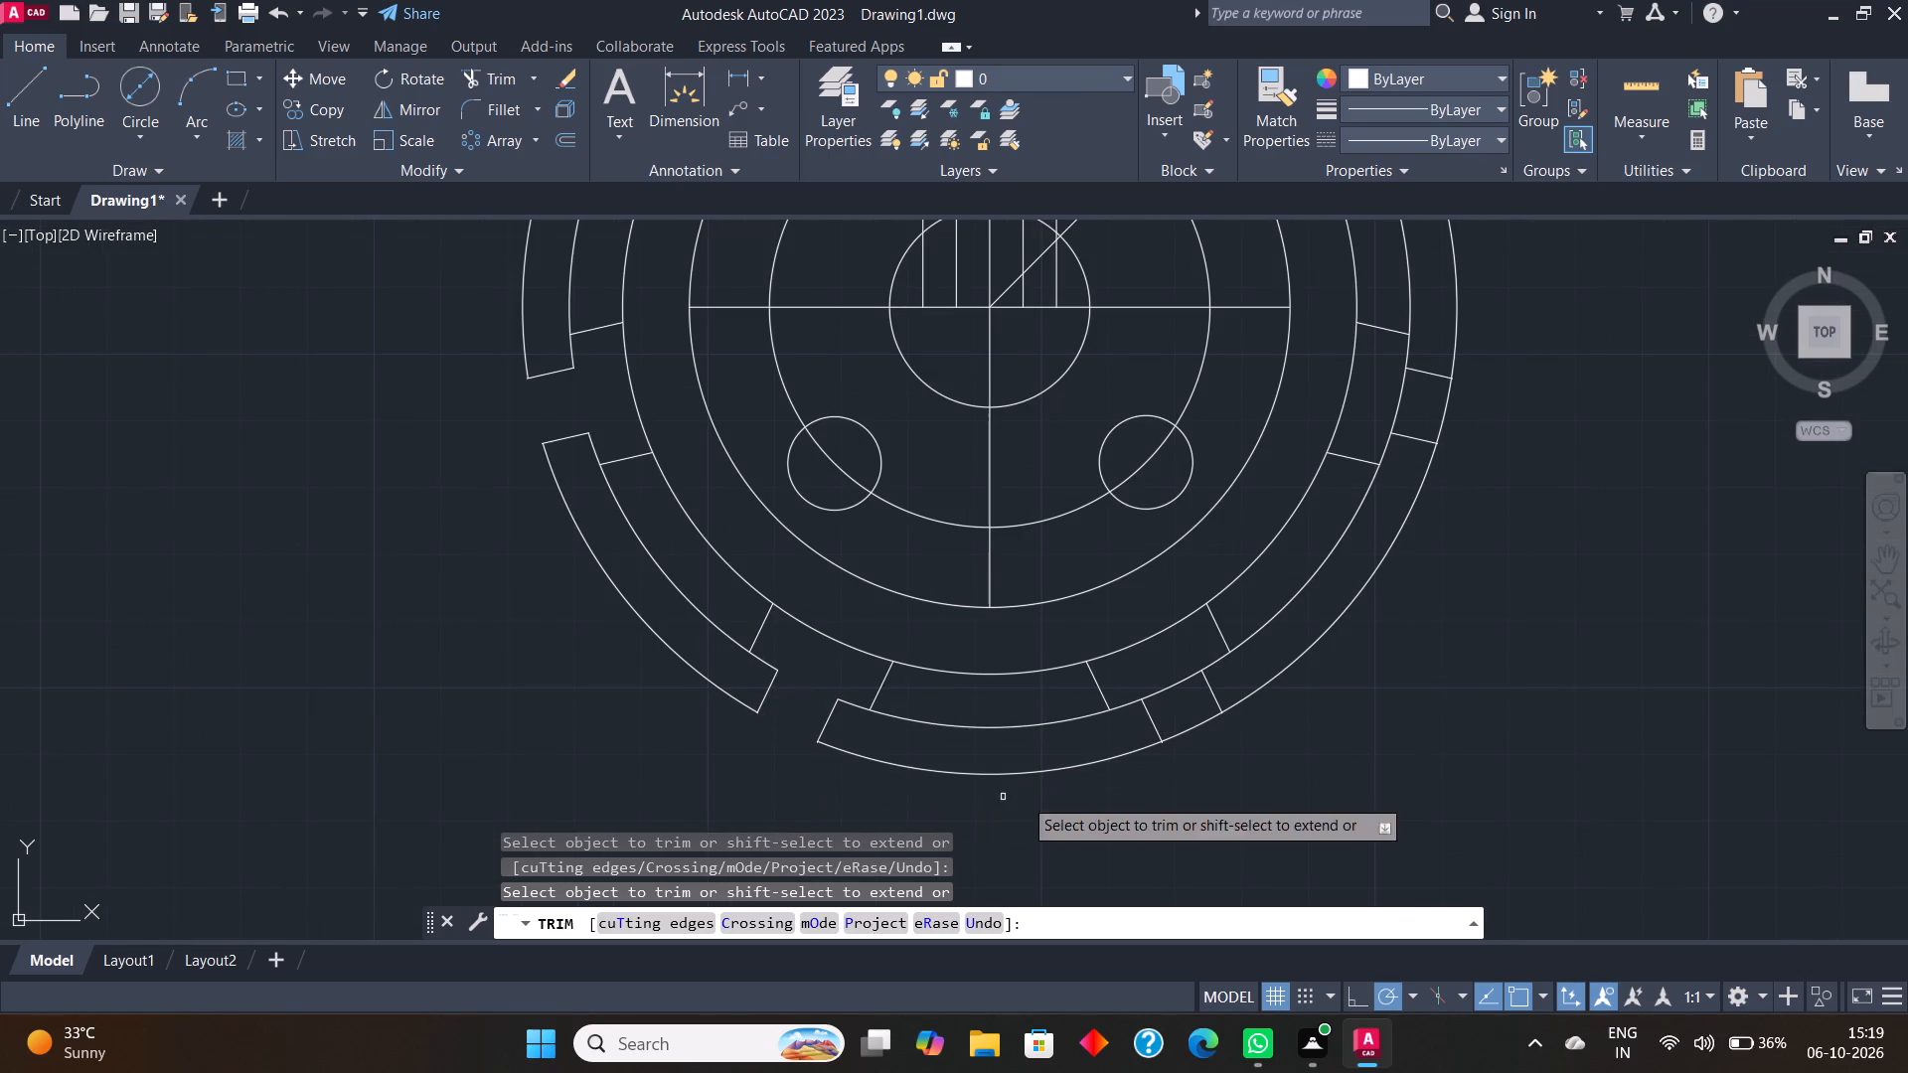
pyautogui.click(1189, 733)
pyautogui.click(1178, 689)
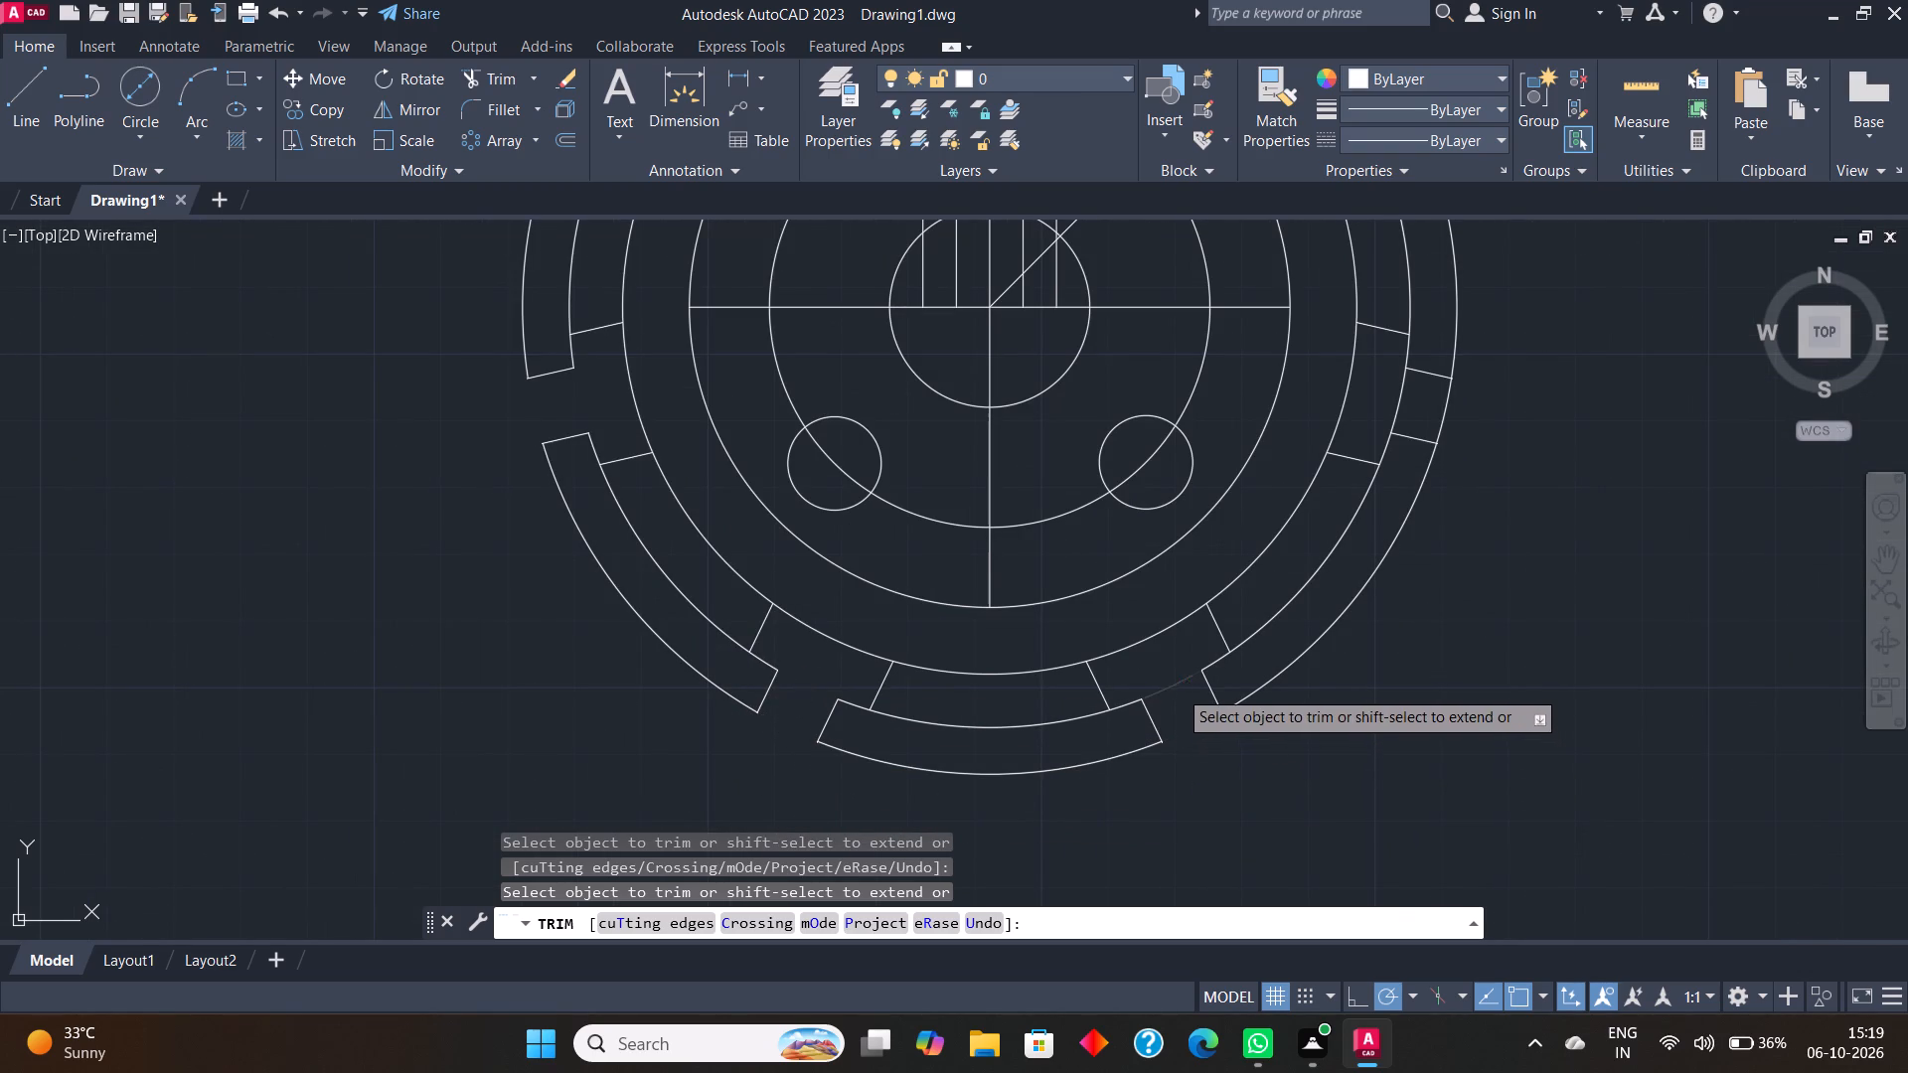
pyautogui.click(1449, 412)
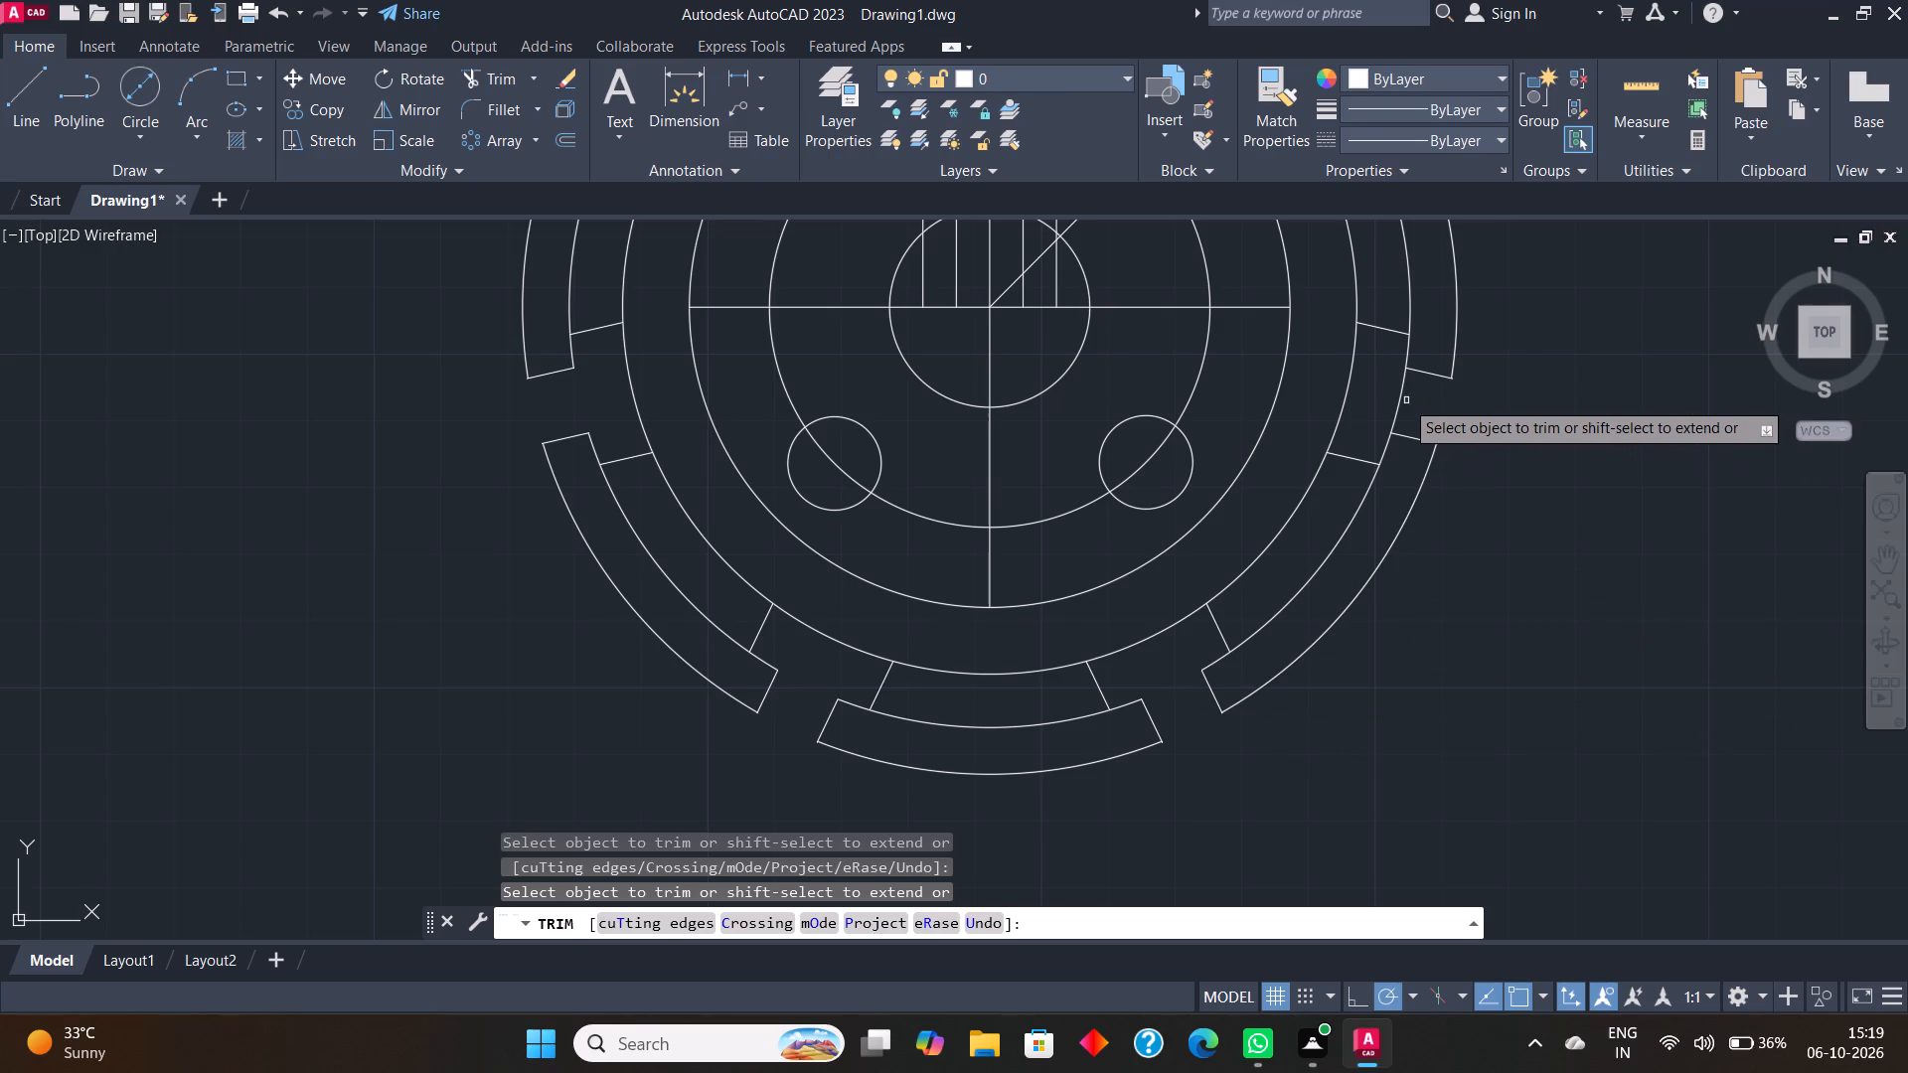
pyautogui.click(1401, 398)
pyautogui.scroll(1, 1492, 423)
pyautogui.scroll(-4, 1494, 429)
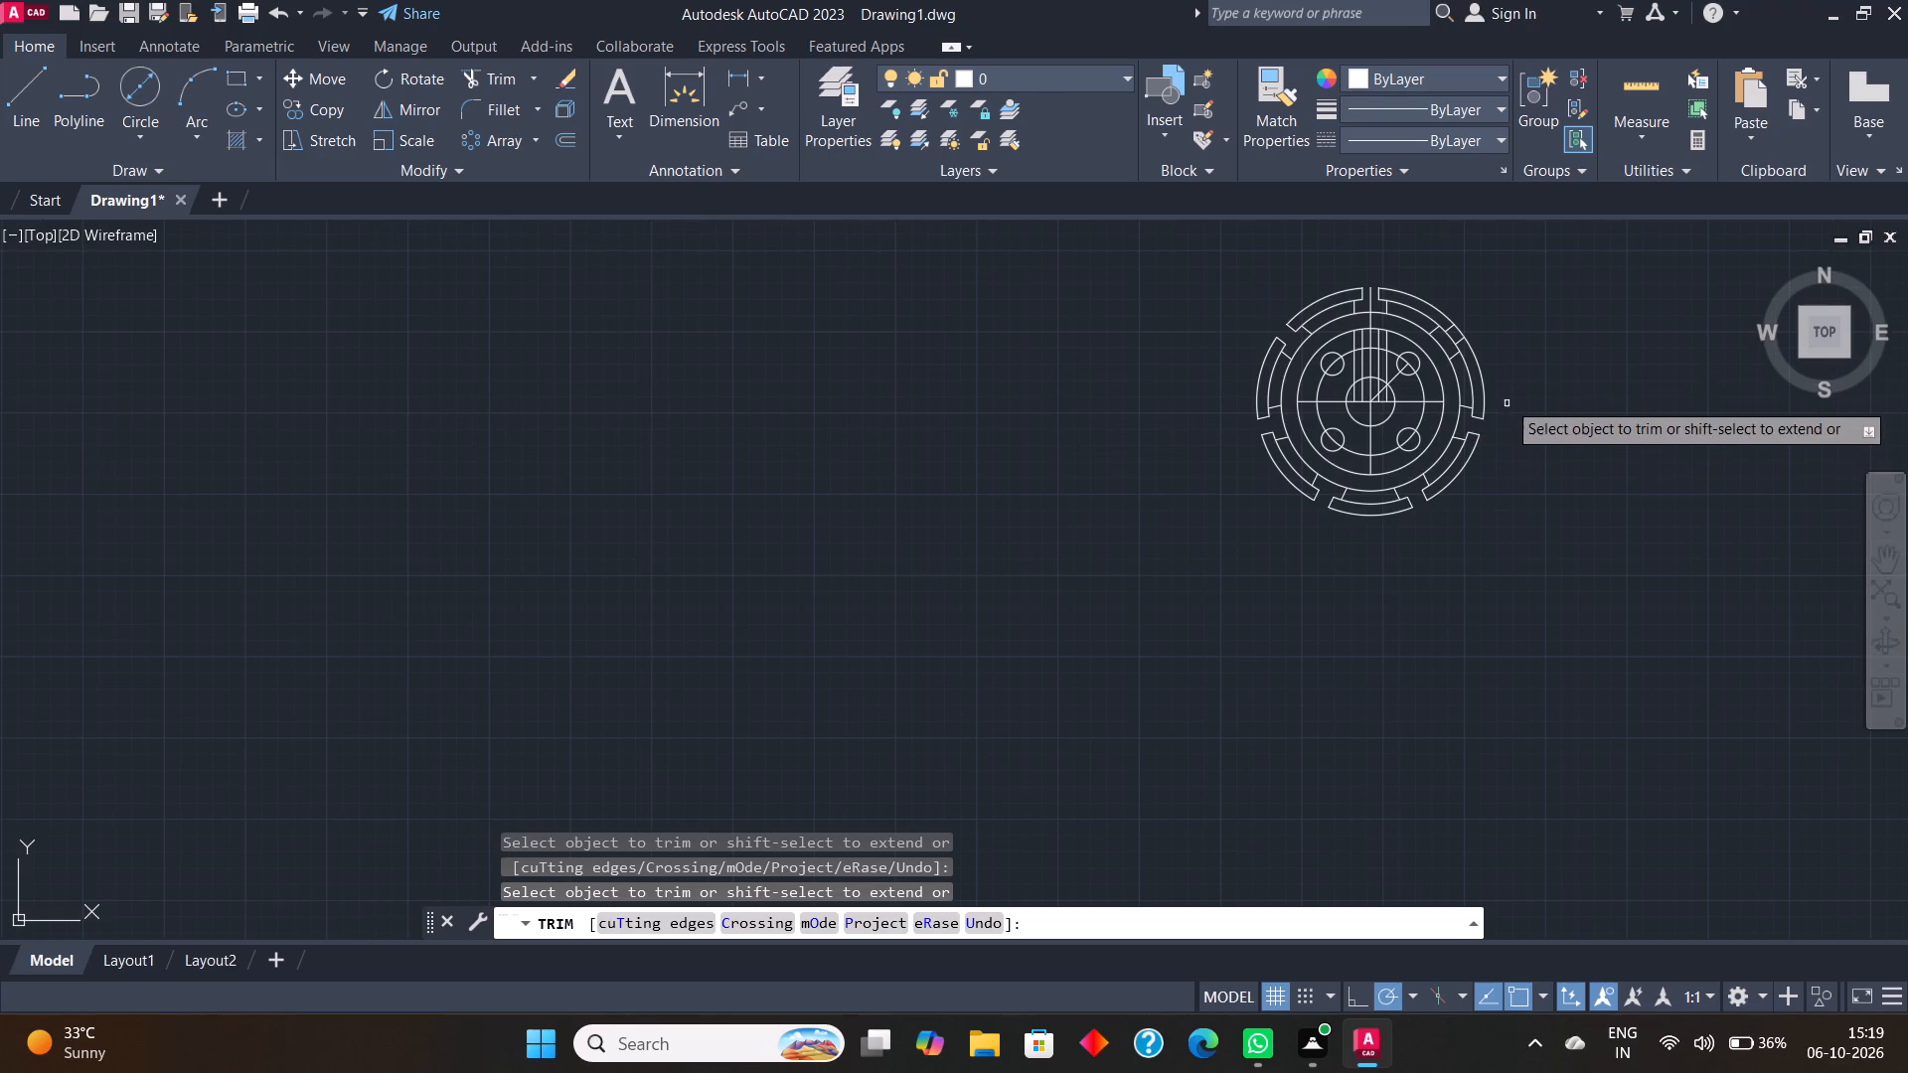
pyautogui.scroll(3, 1479, 309)
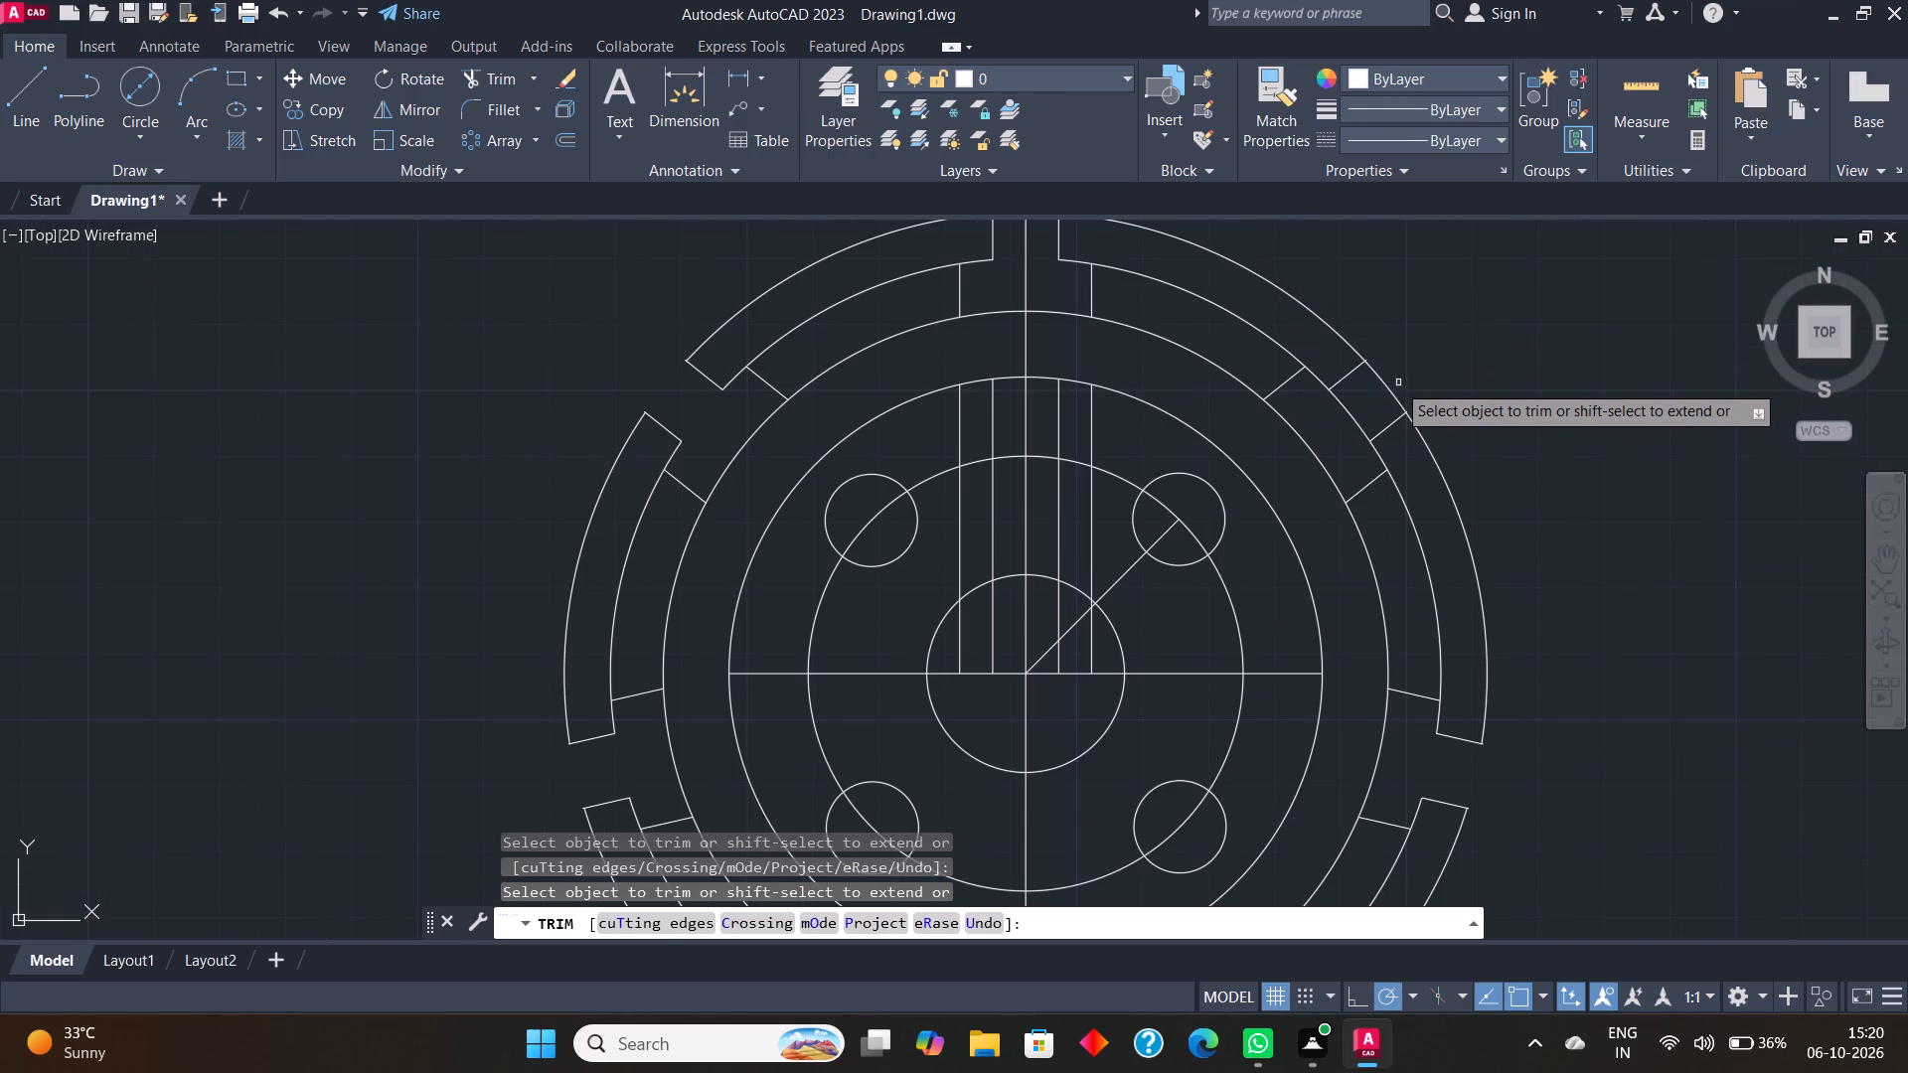
pyautogui.click(1389, 383)
pyautogui.click(1351, 413)
# Trim the 110 and 126 diameter arcs between the wide slot edges of neighbouring slots, across the top and down the right side.
pyautogui.scroll(1, 1357, 408)
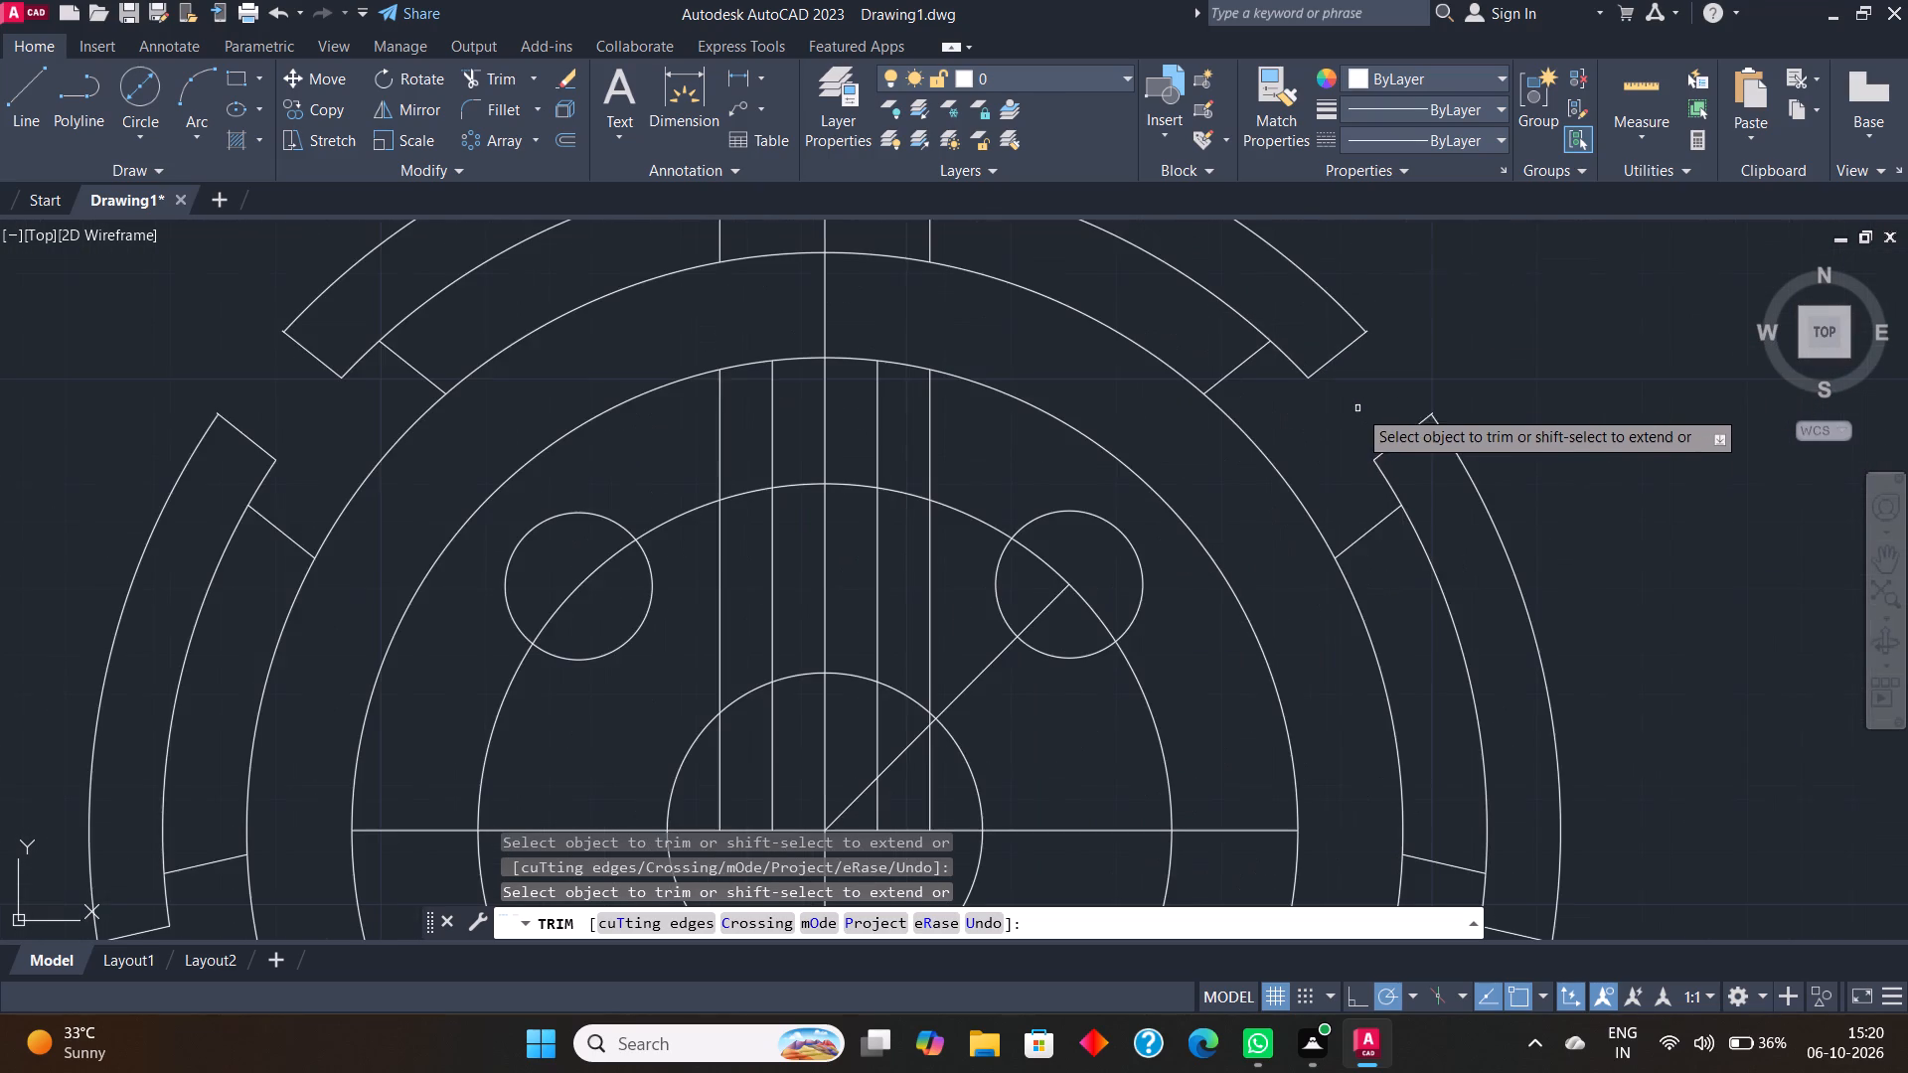
pyautogui.scroll(-3, 1480, 367)
pyautogui.scroll(1, 1510, 329)
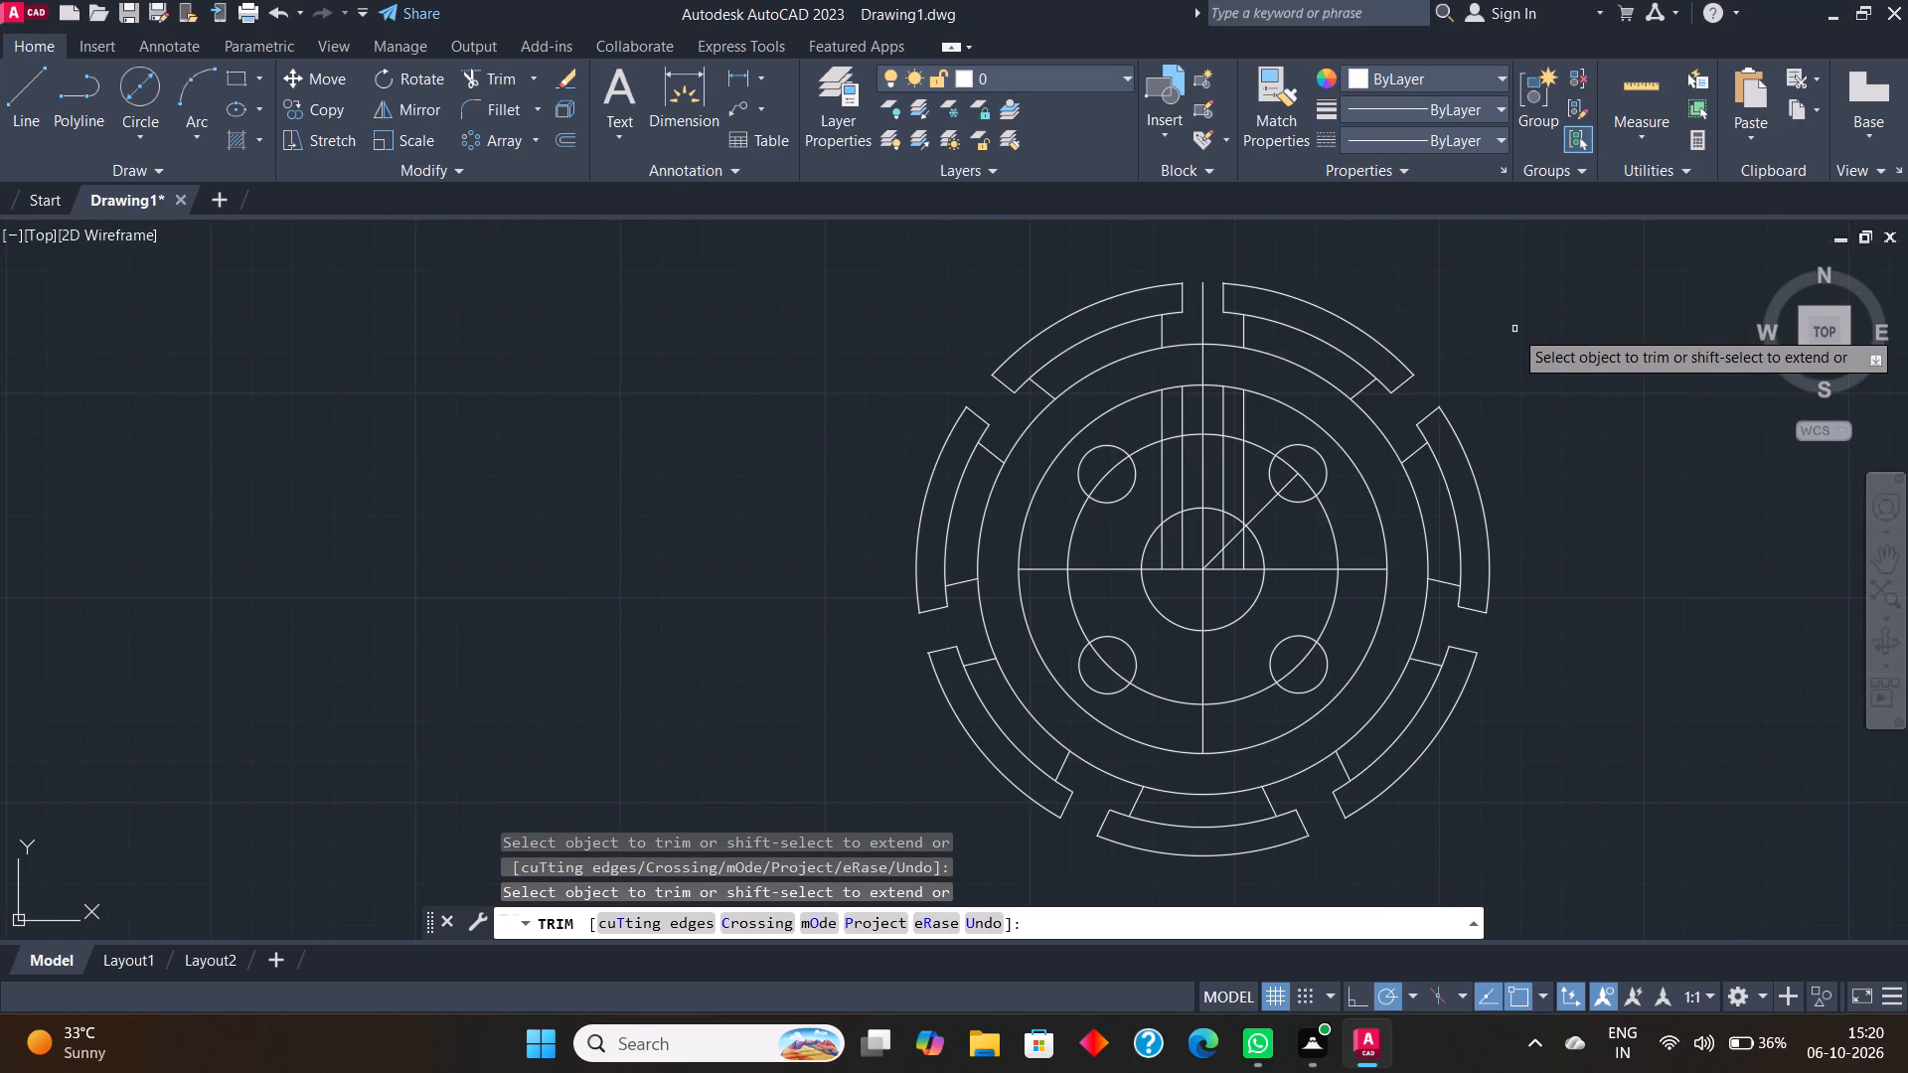
pyautogui.click(1109, 365)
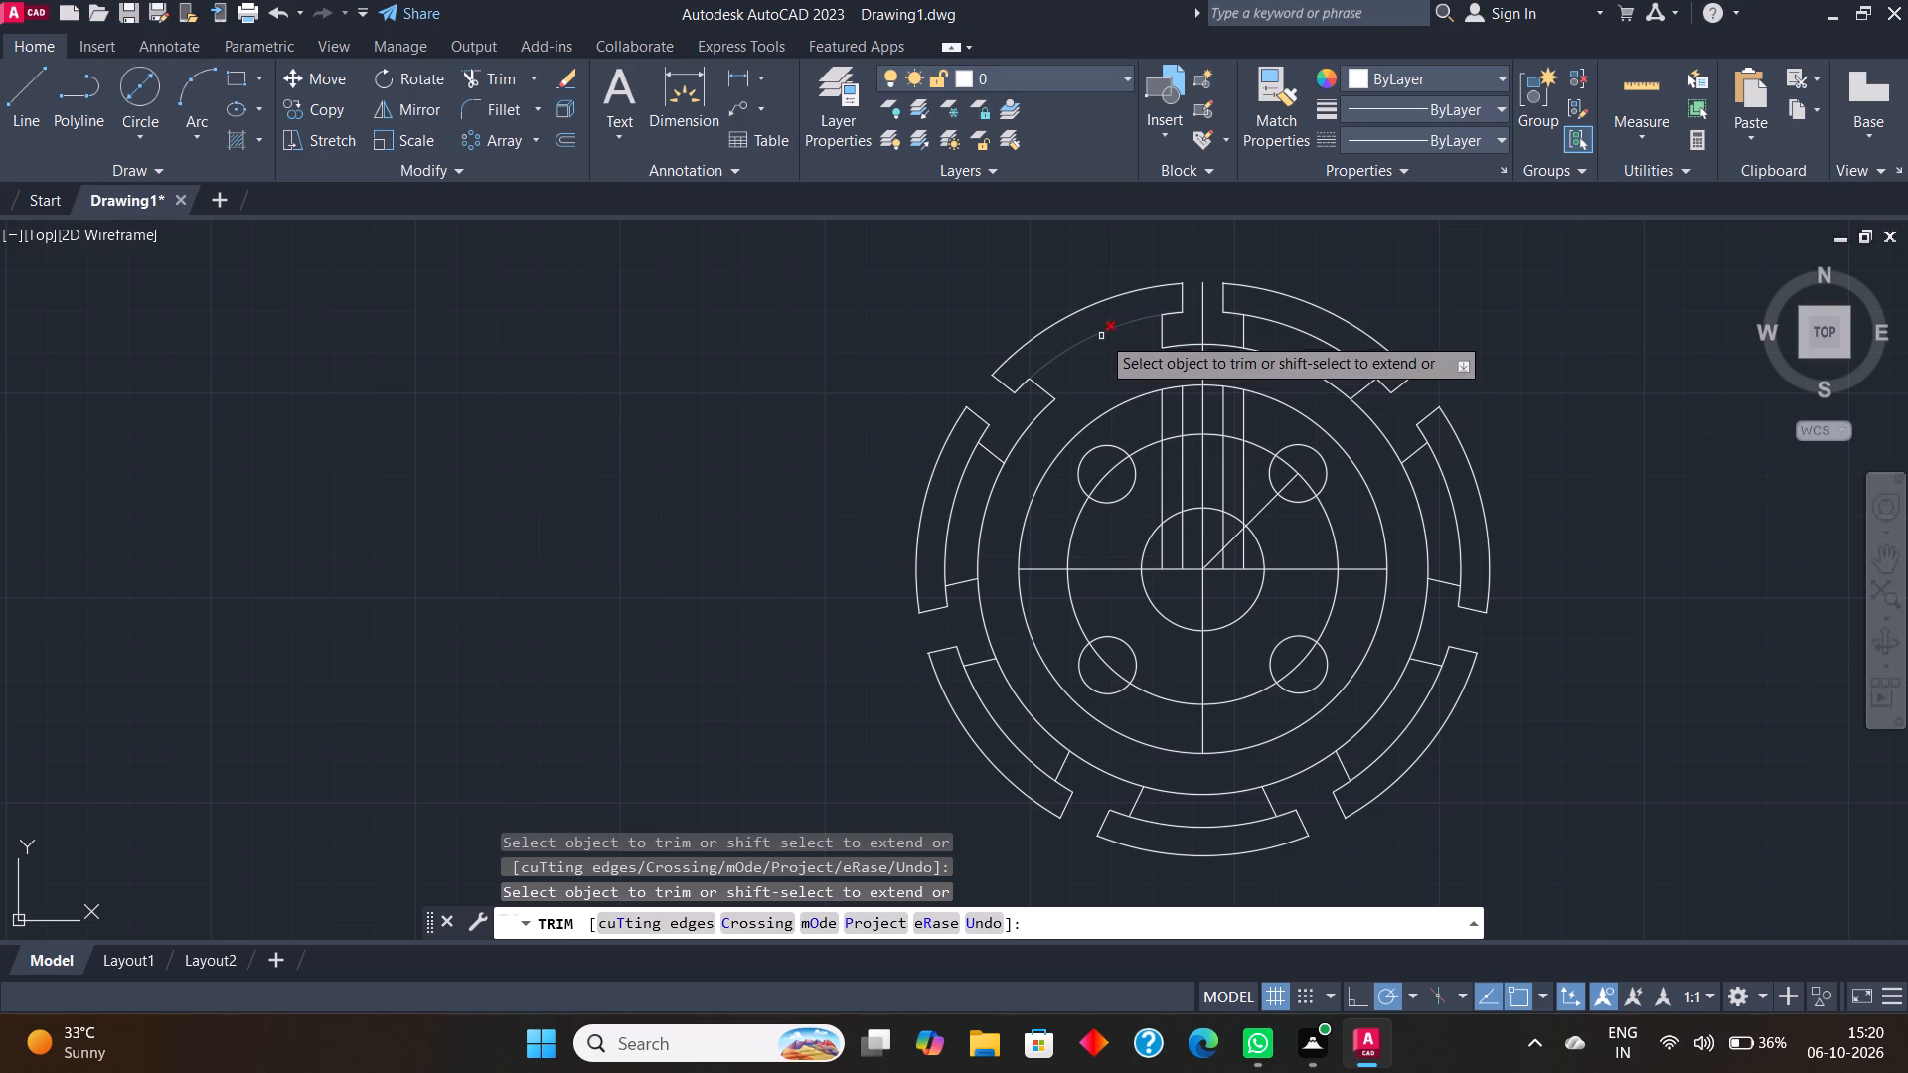
pyautogui.click(1103, 335)
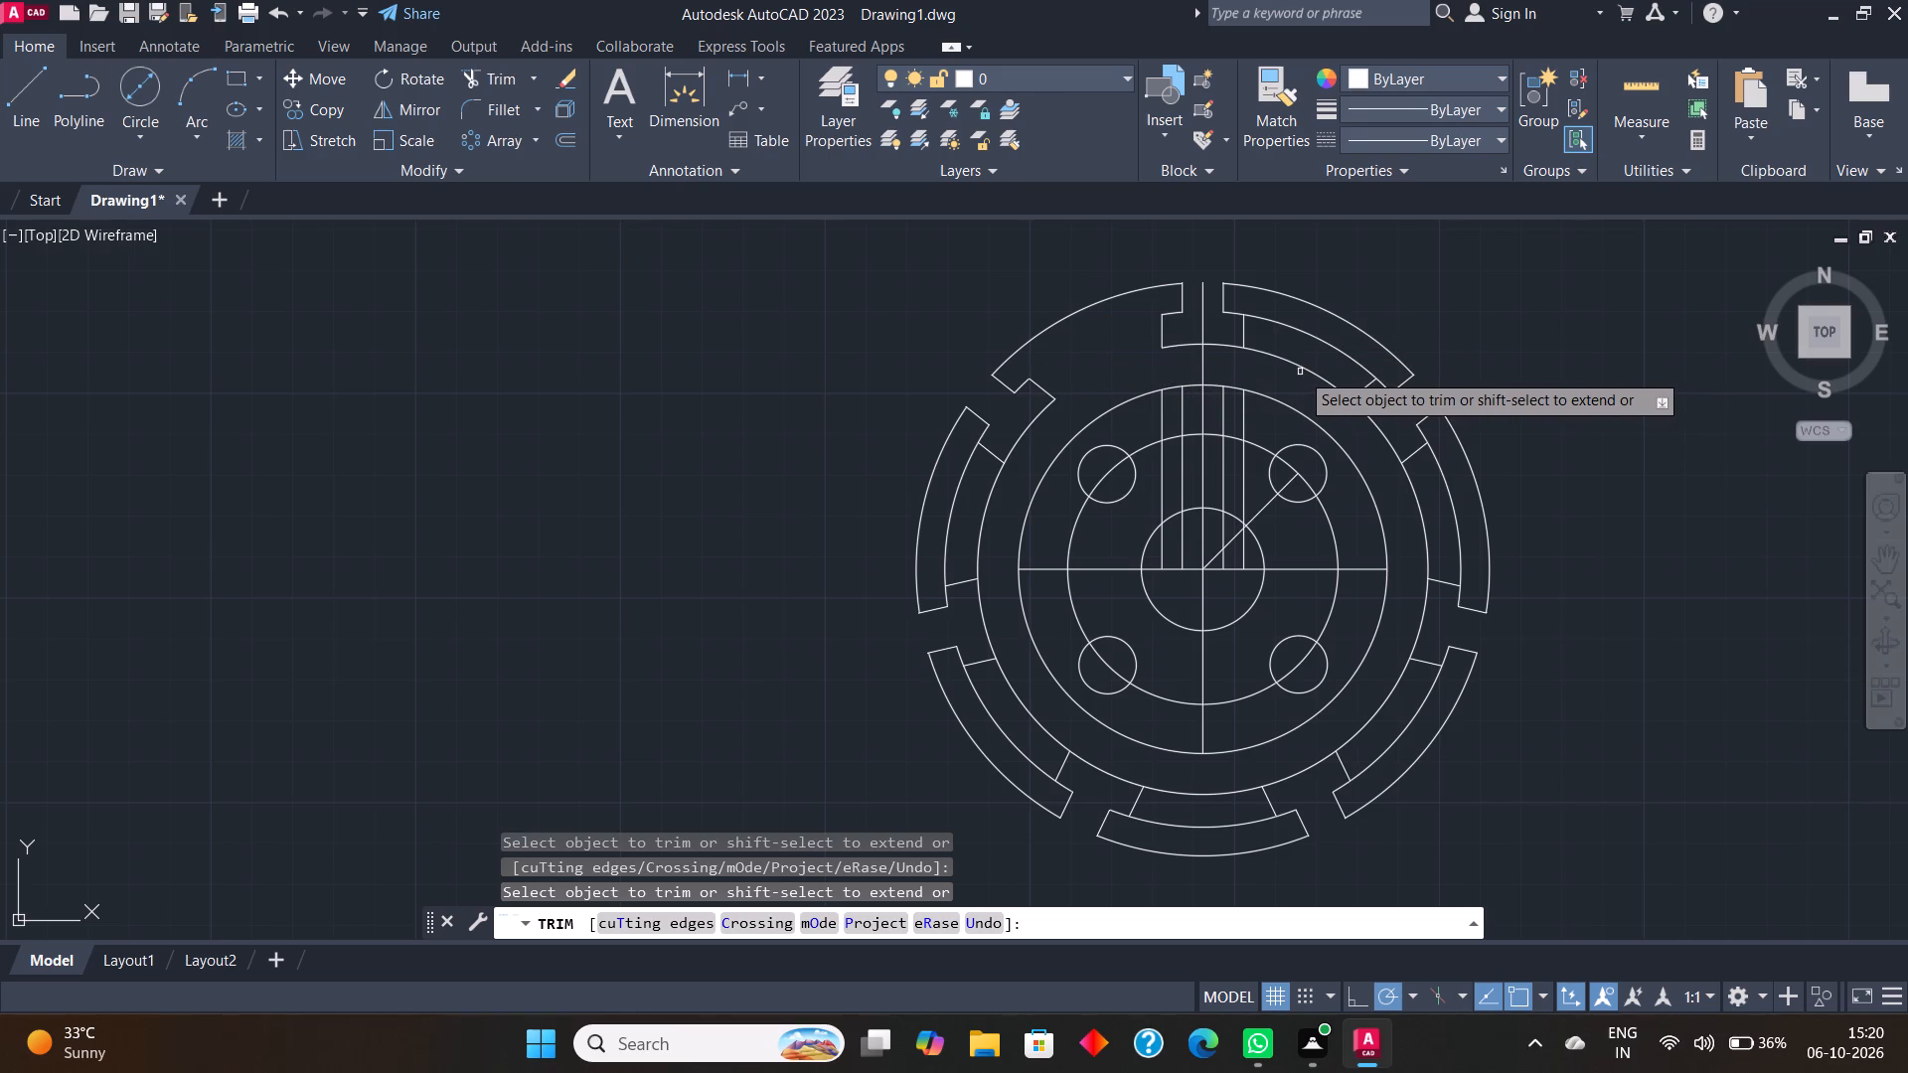
pyautogui.click(1296, 367)
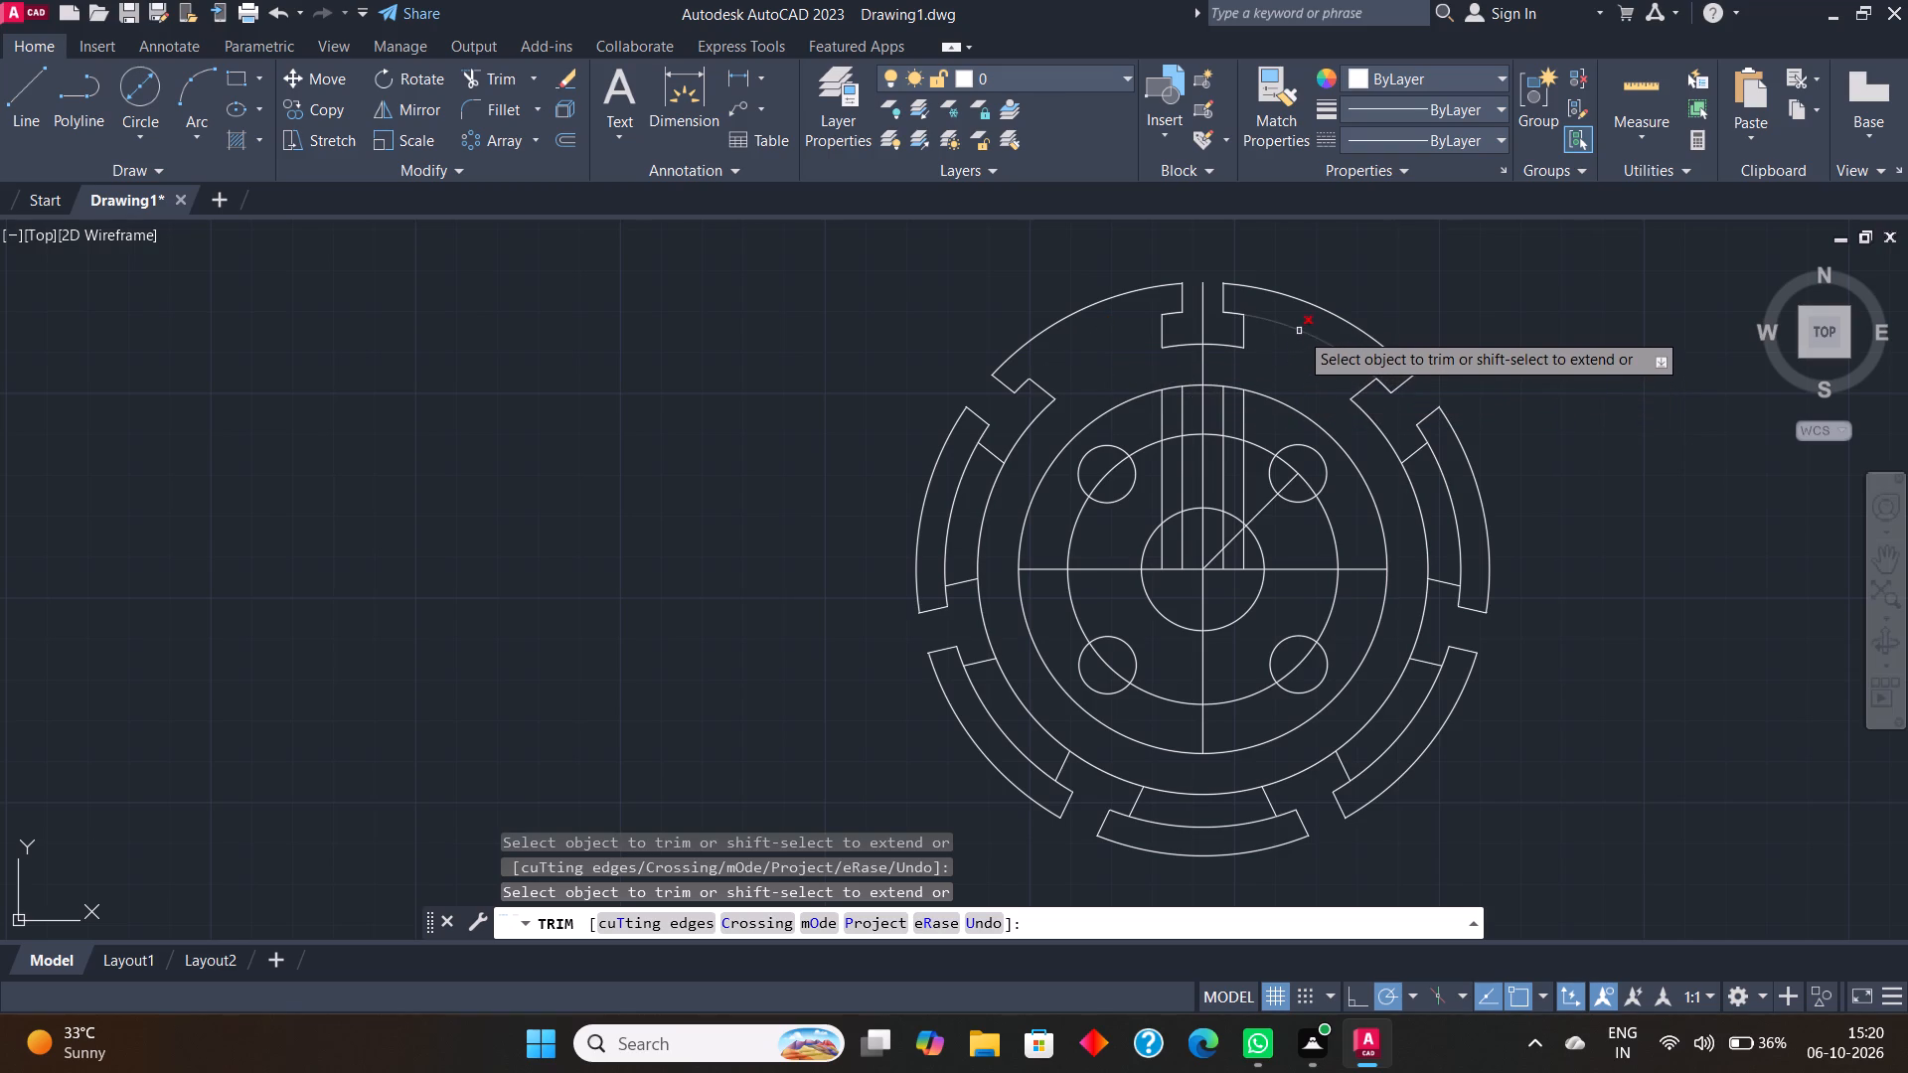
pyautogui.click(1299, 331)
pyautogui.click(1412, 491)
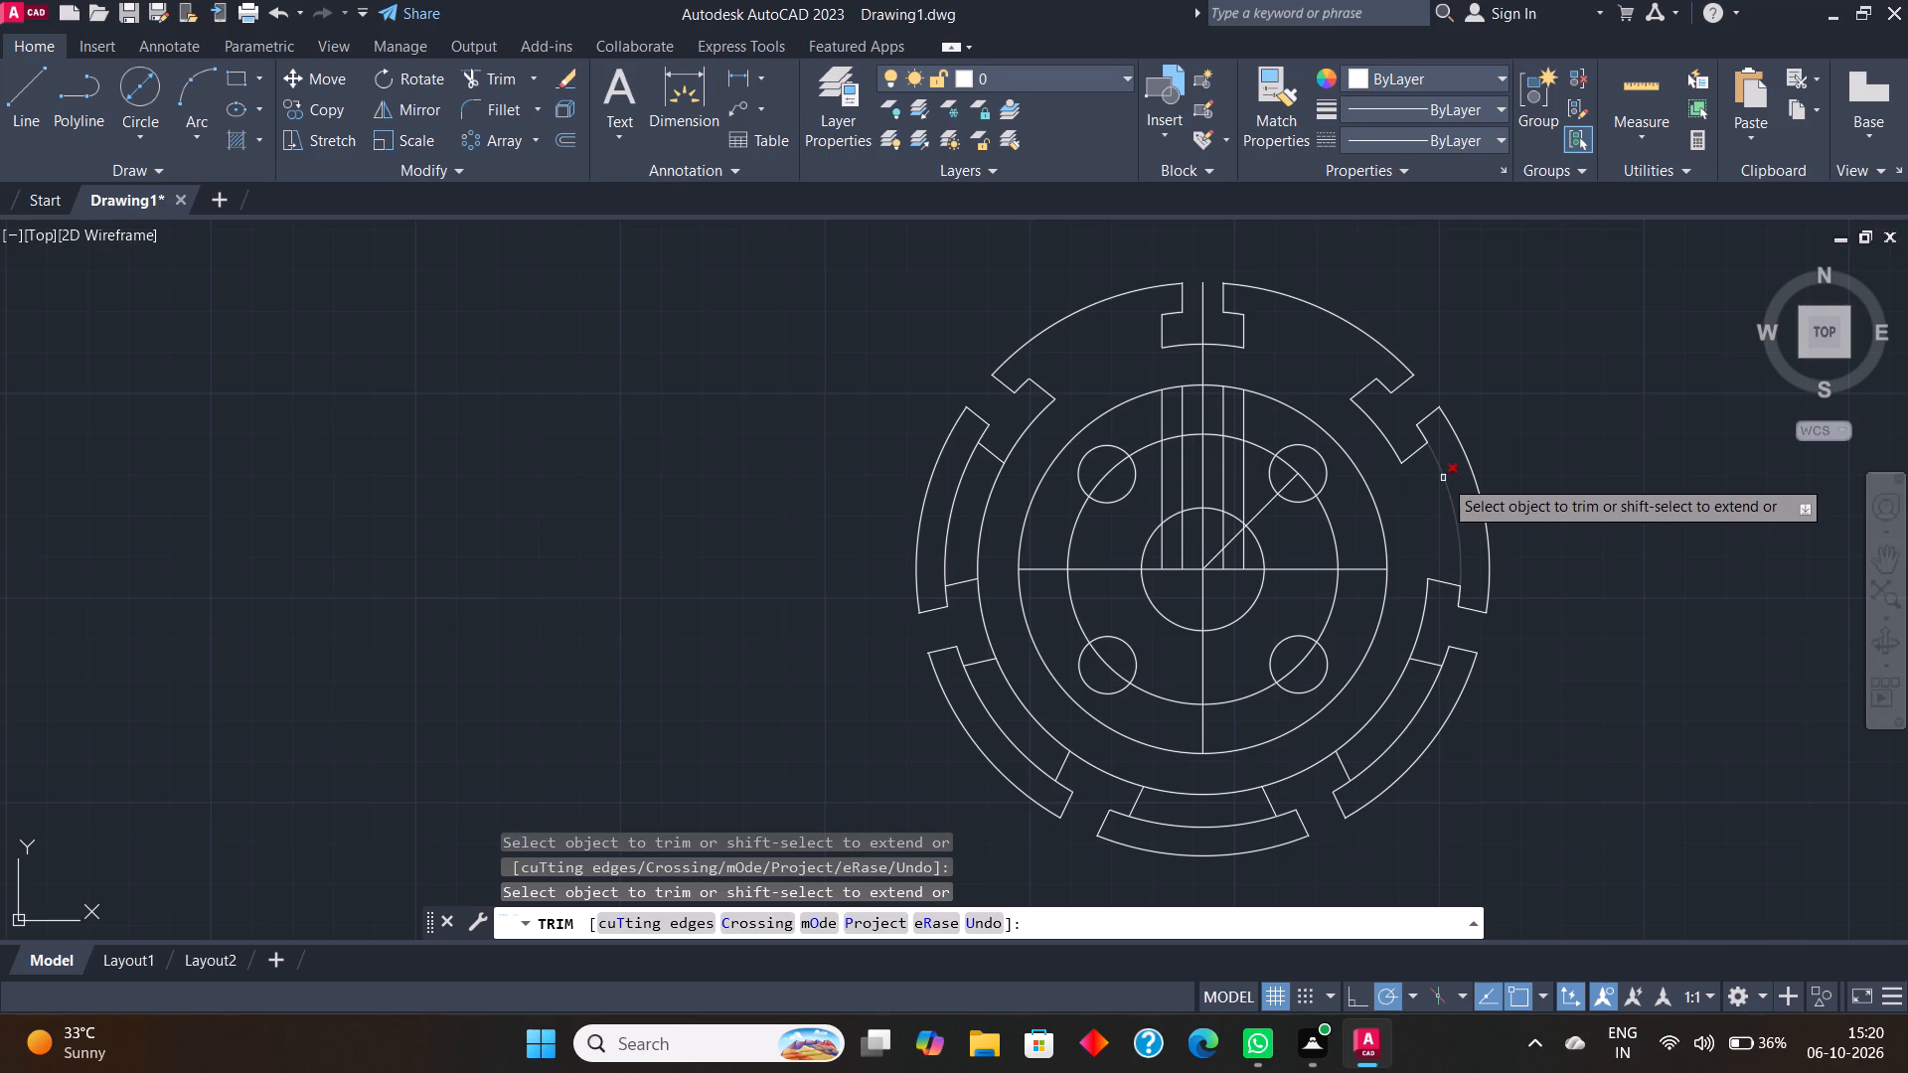
pyautogui.click(1443, 478)
pyautogui.click(1398, 682)
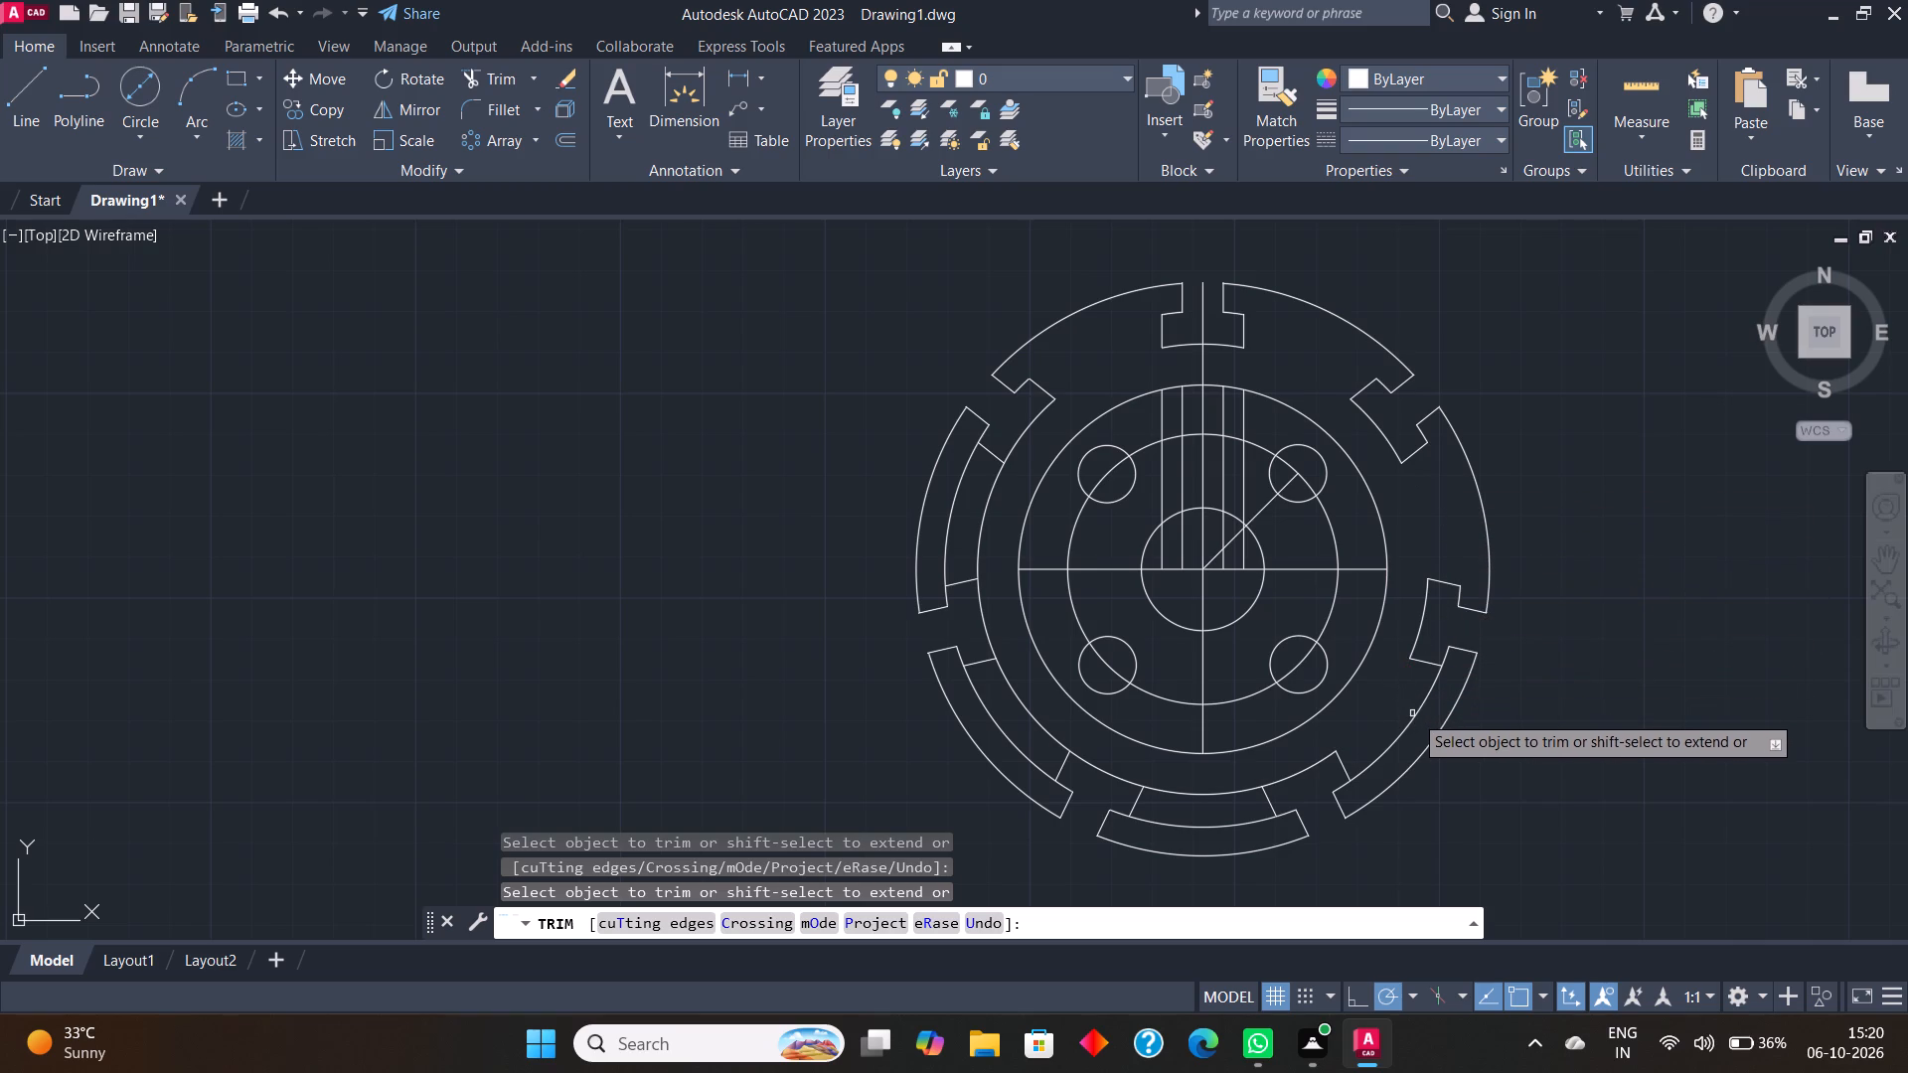
pyautogui.click(1415, 714)
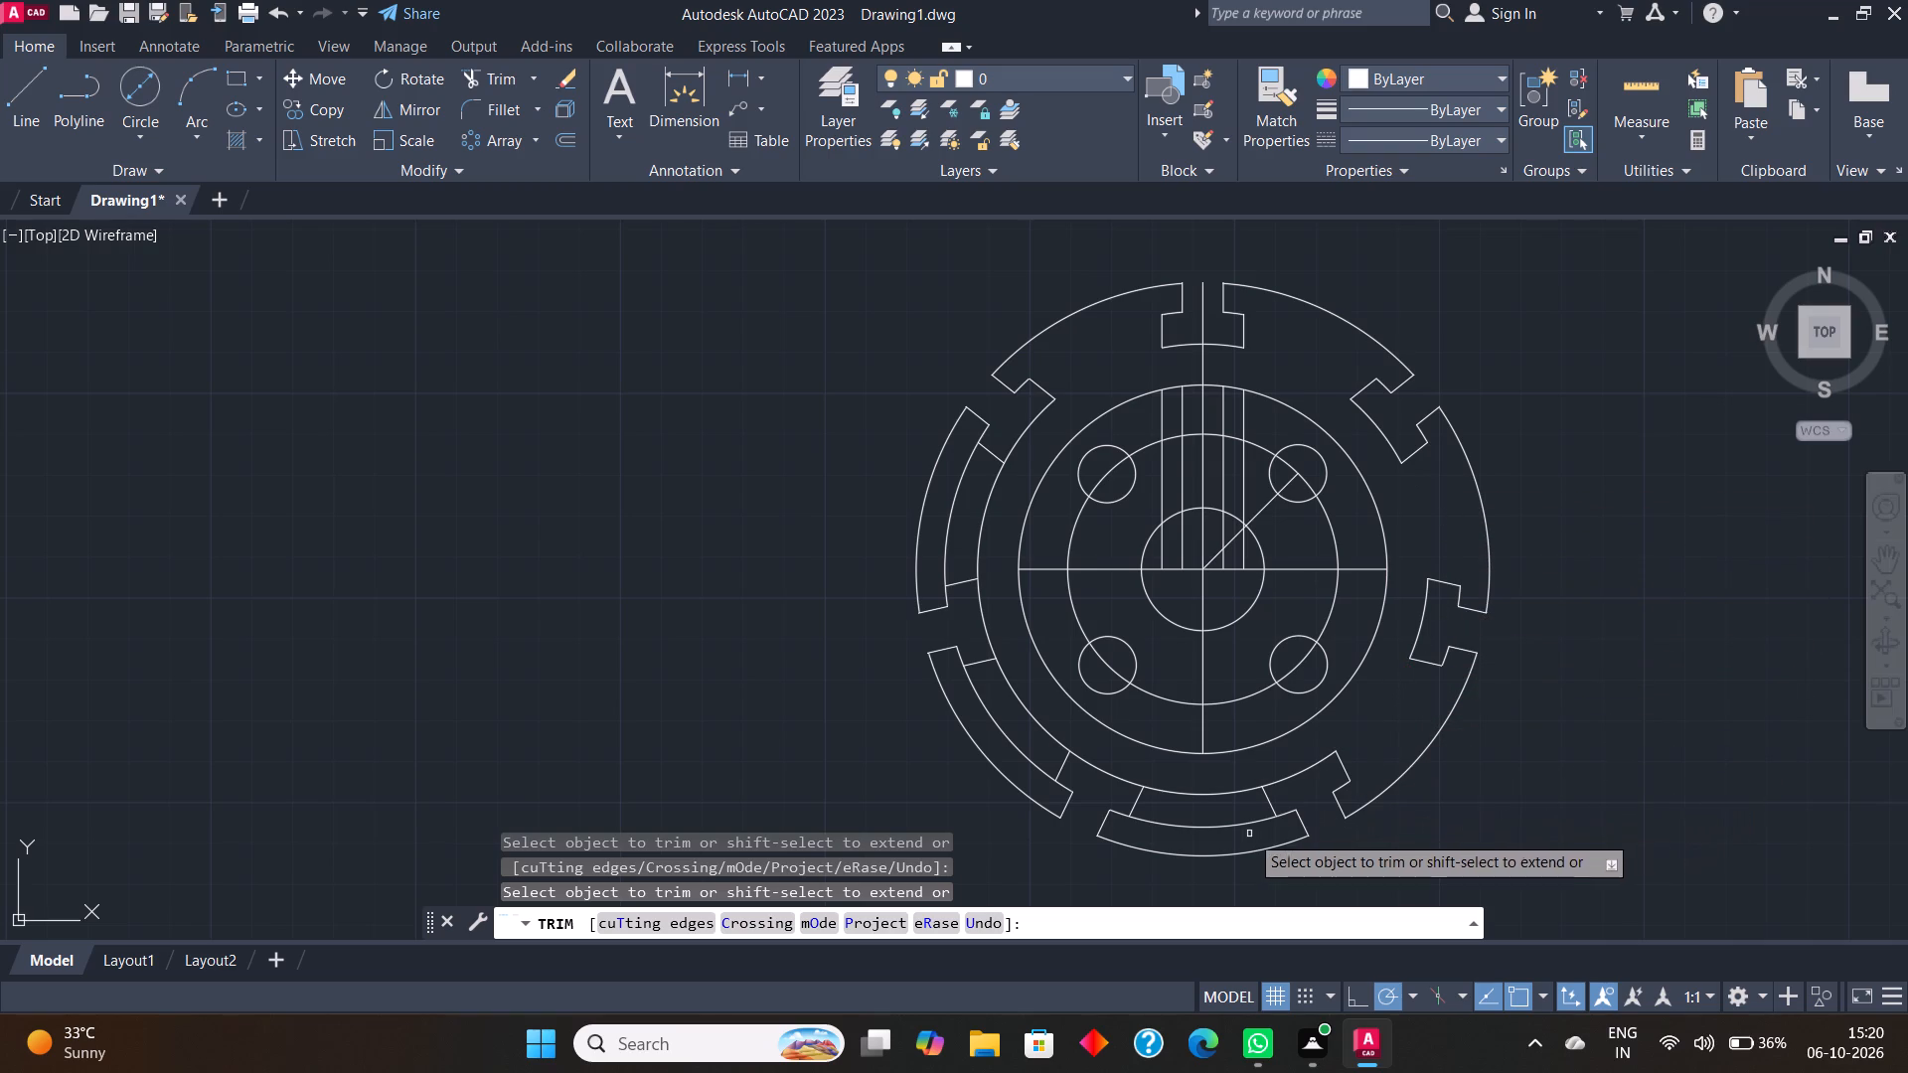
# Trim the remaining 110 and 126 diameter arcs between neighbouring slots along the bottom and left side of the part.
pyautogui.click(1221, 827)
pyautogui.click(1225, 794)
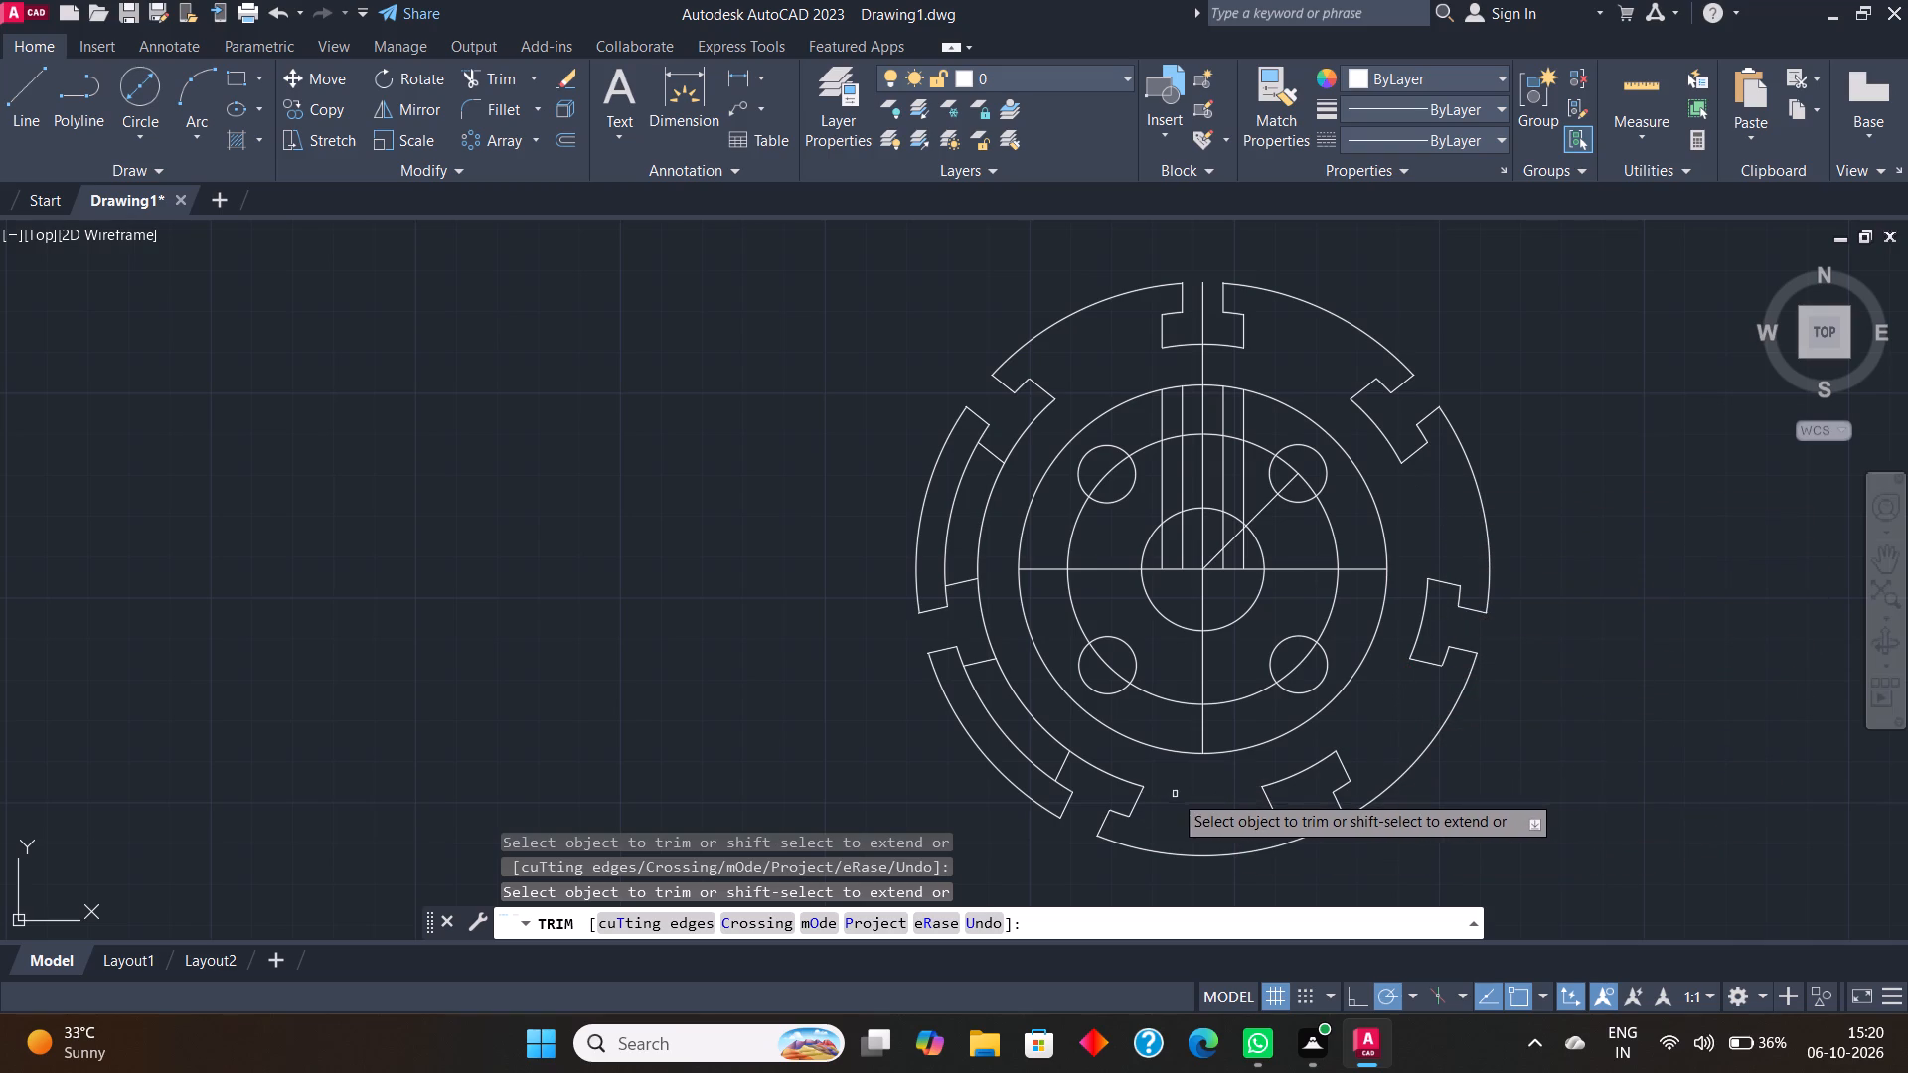
pyautogui.click(1021, 697)
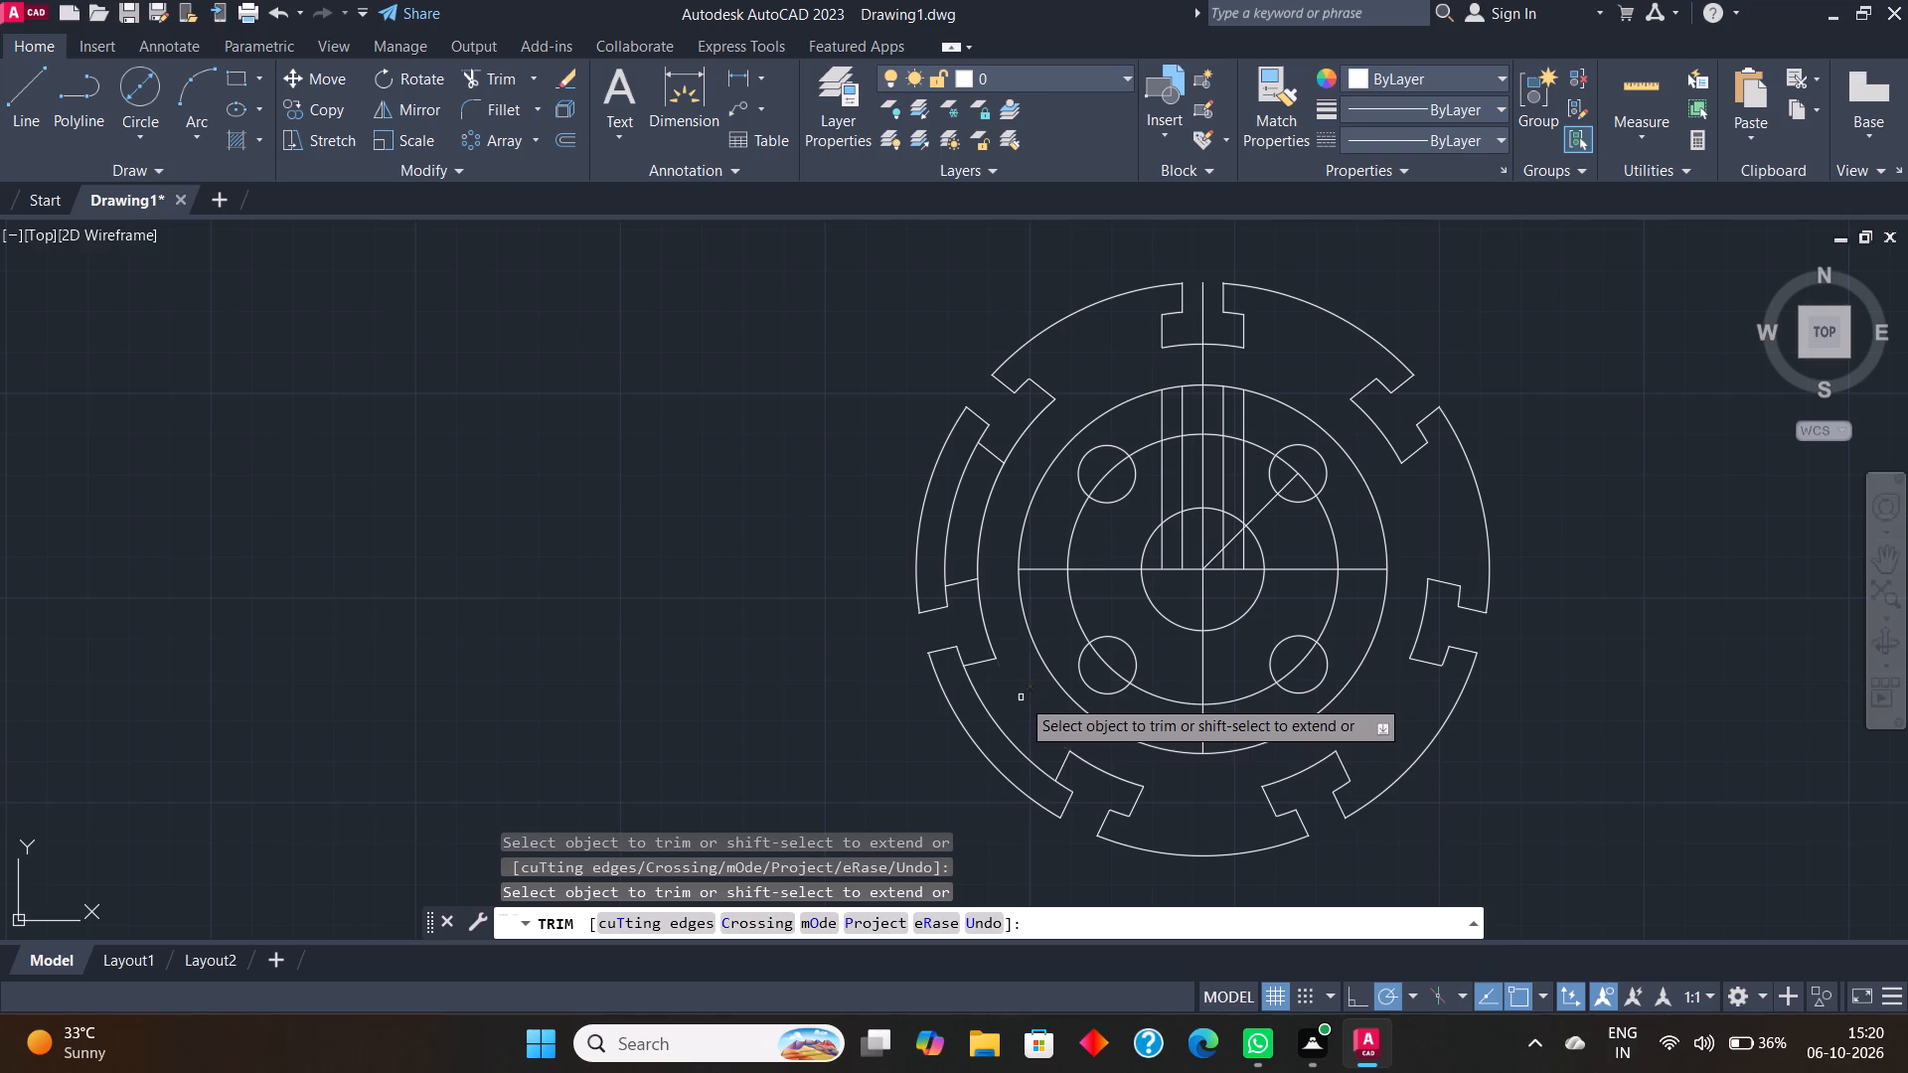
pyautogui.click(986, 710)
pyautogui.click(979, 530)
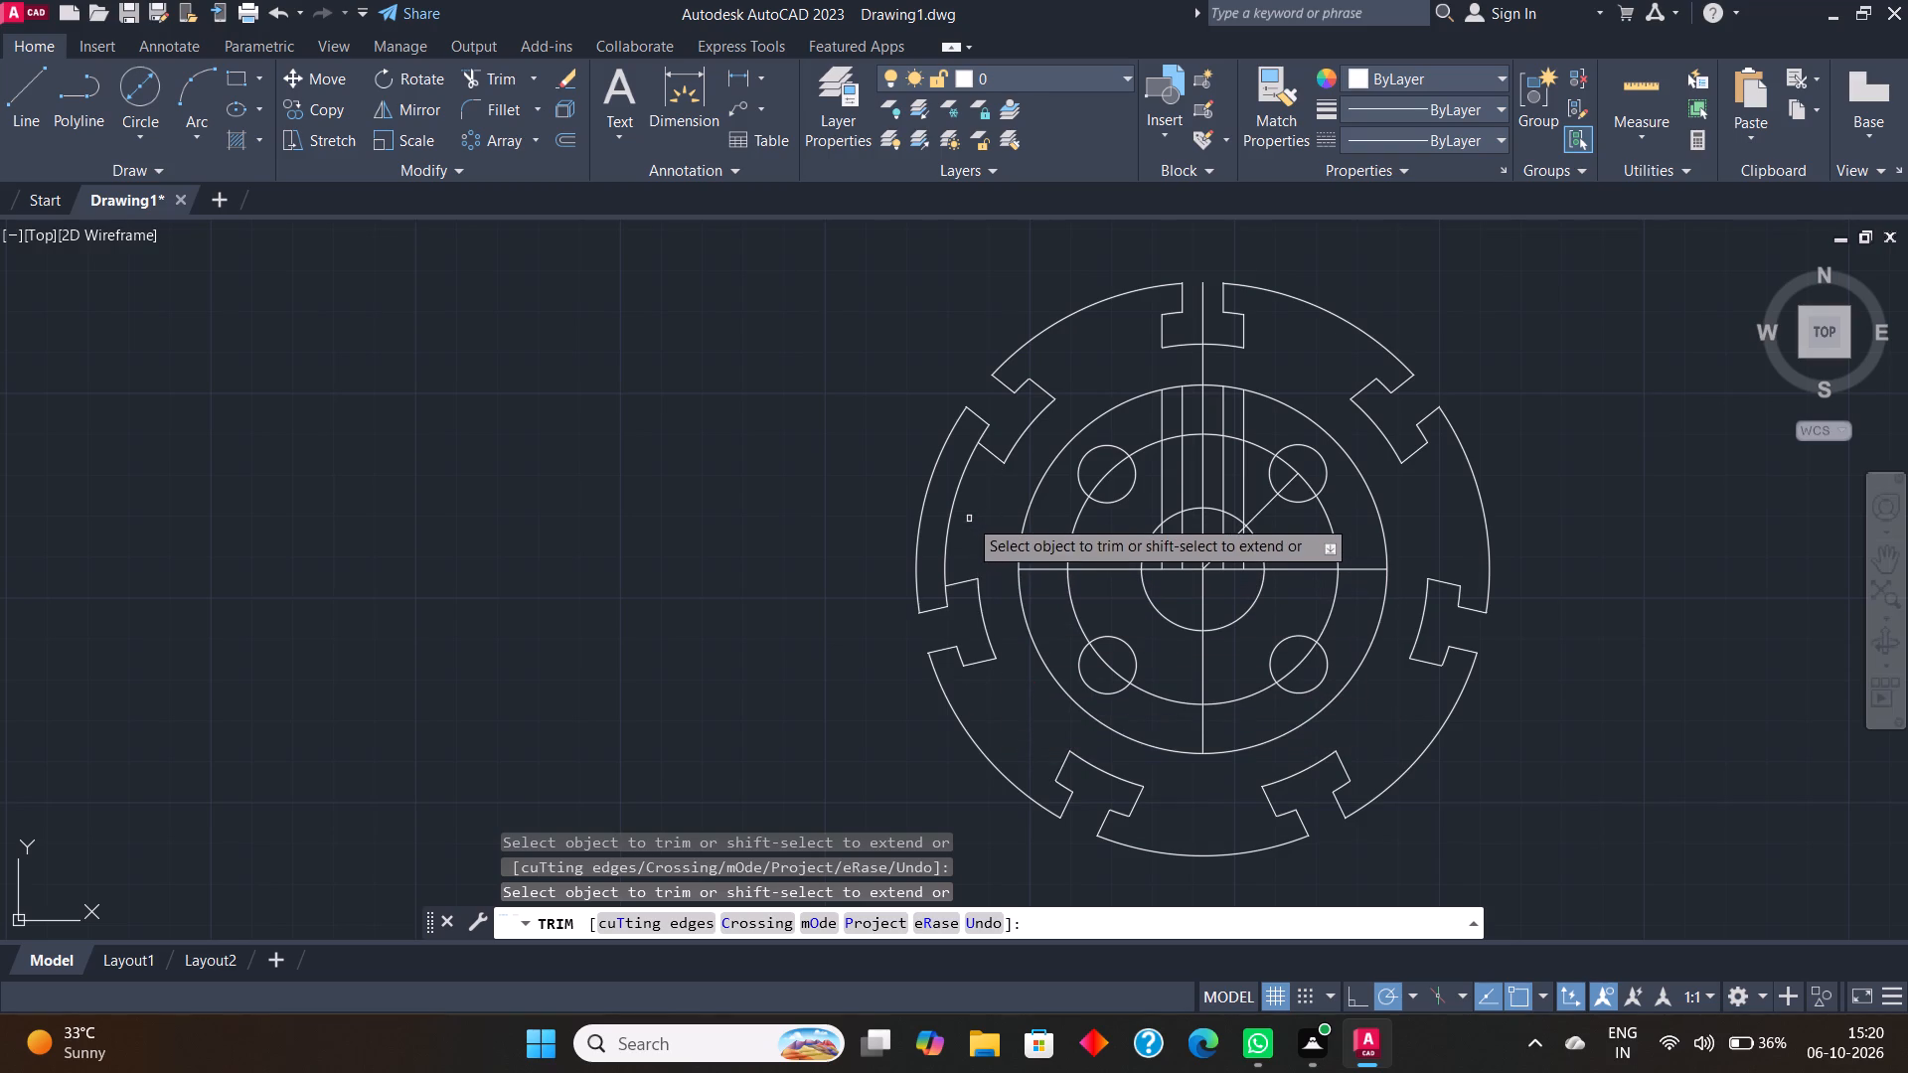
pyautogui.click(952, 500)
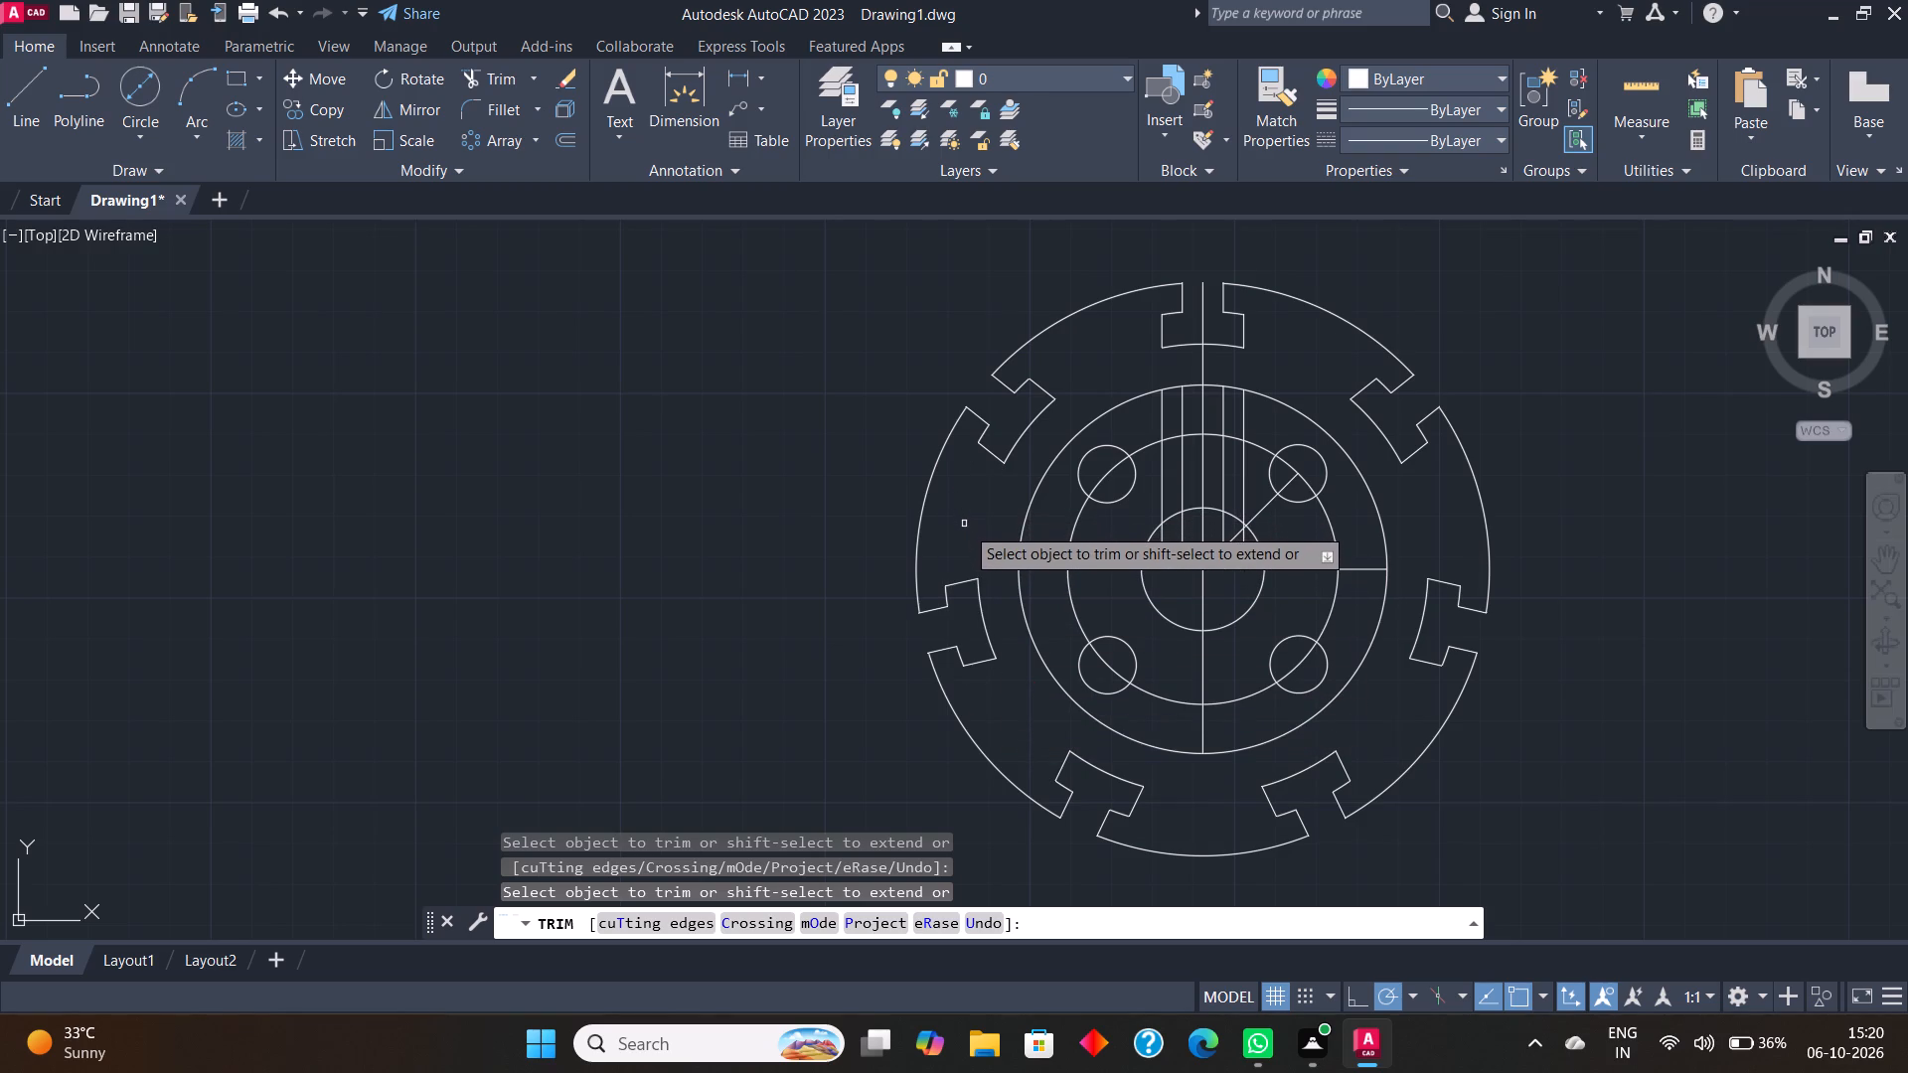
# Trim the four vertical construction lines beside the centreline between the 90 diameter circle and the central circle.
pyautogui.click(1245, 411)
pyautogui.click(1225, 407)
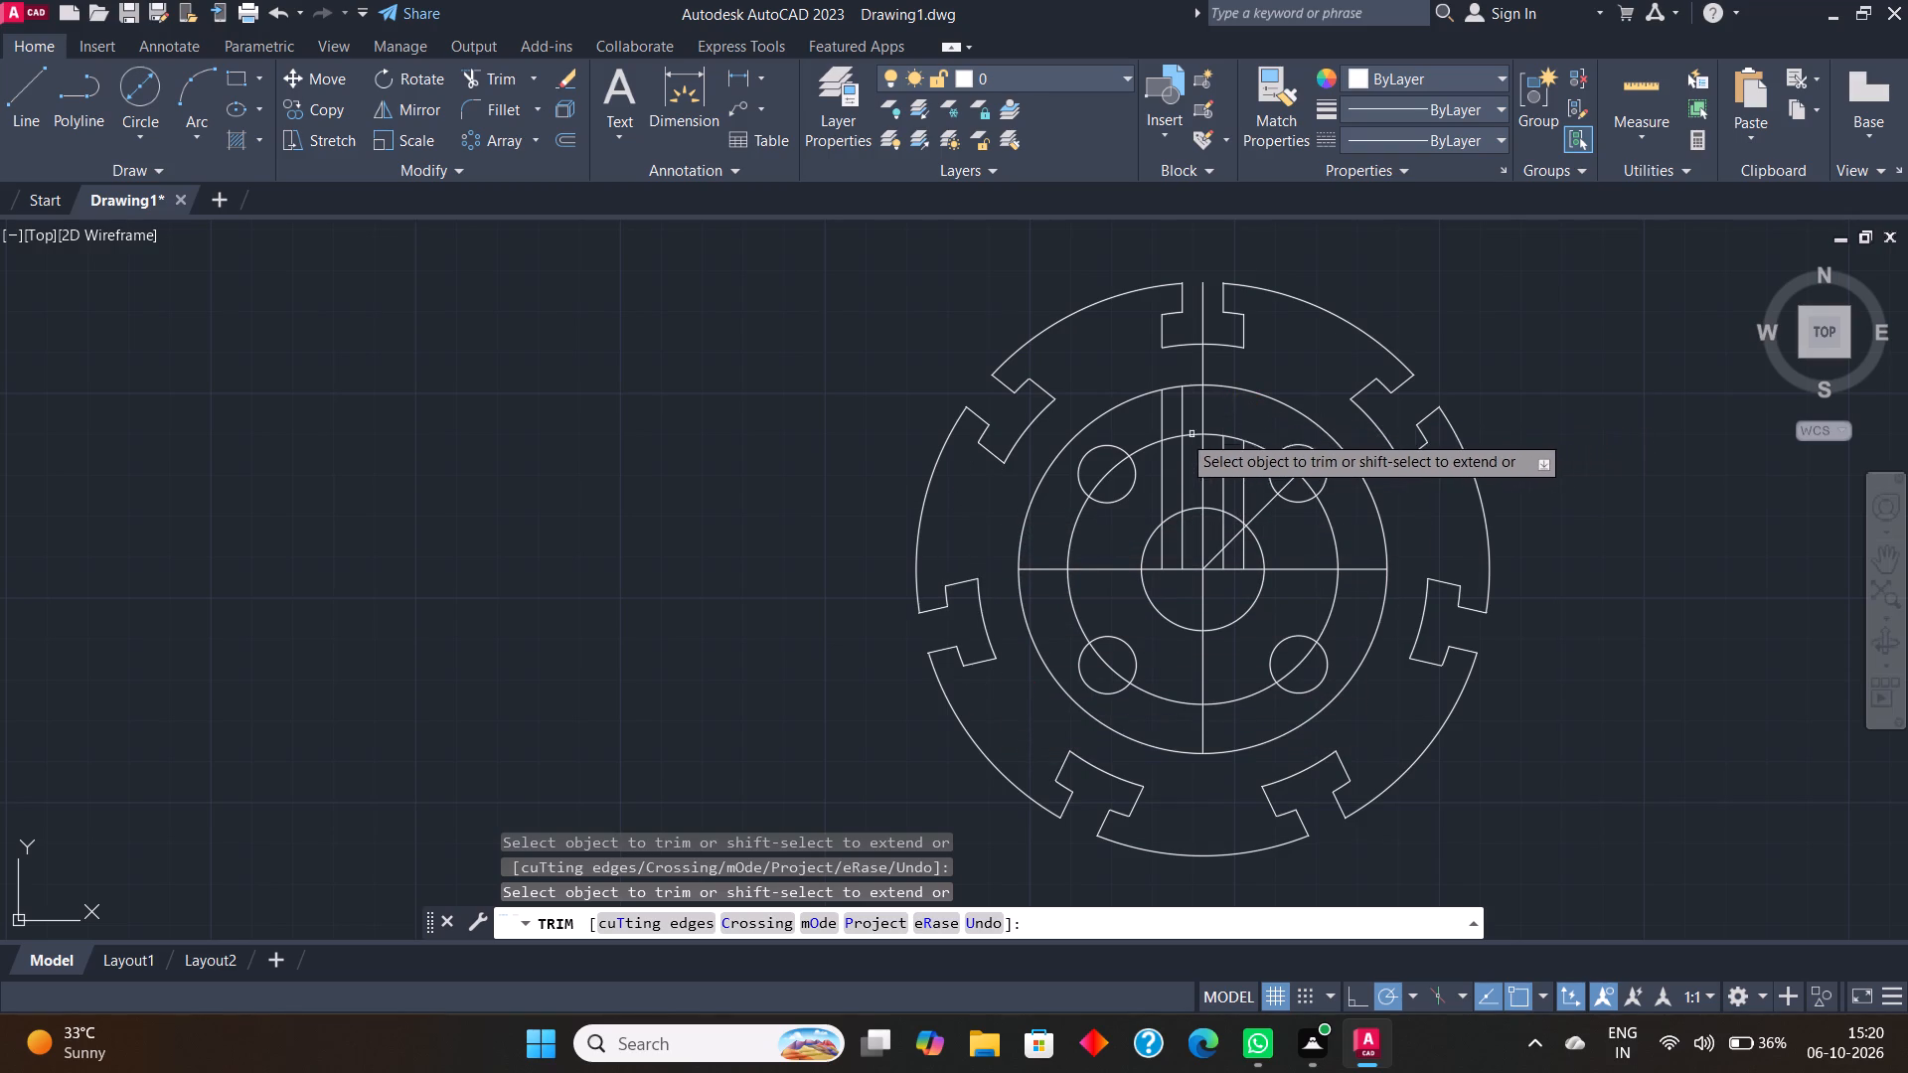
pyautogui.click(1184, 417)
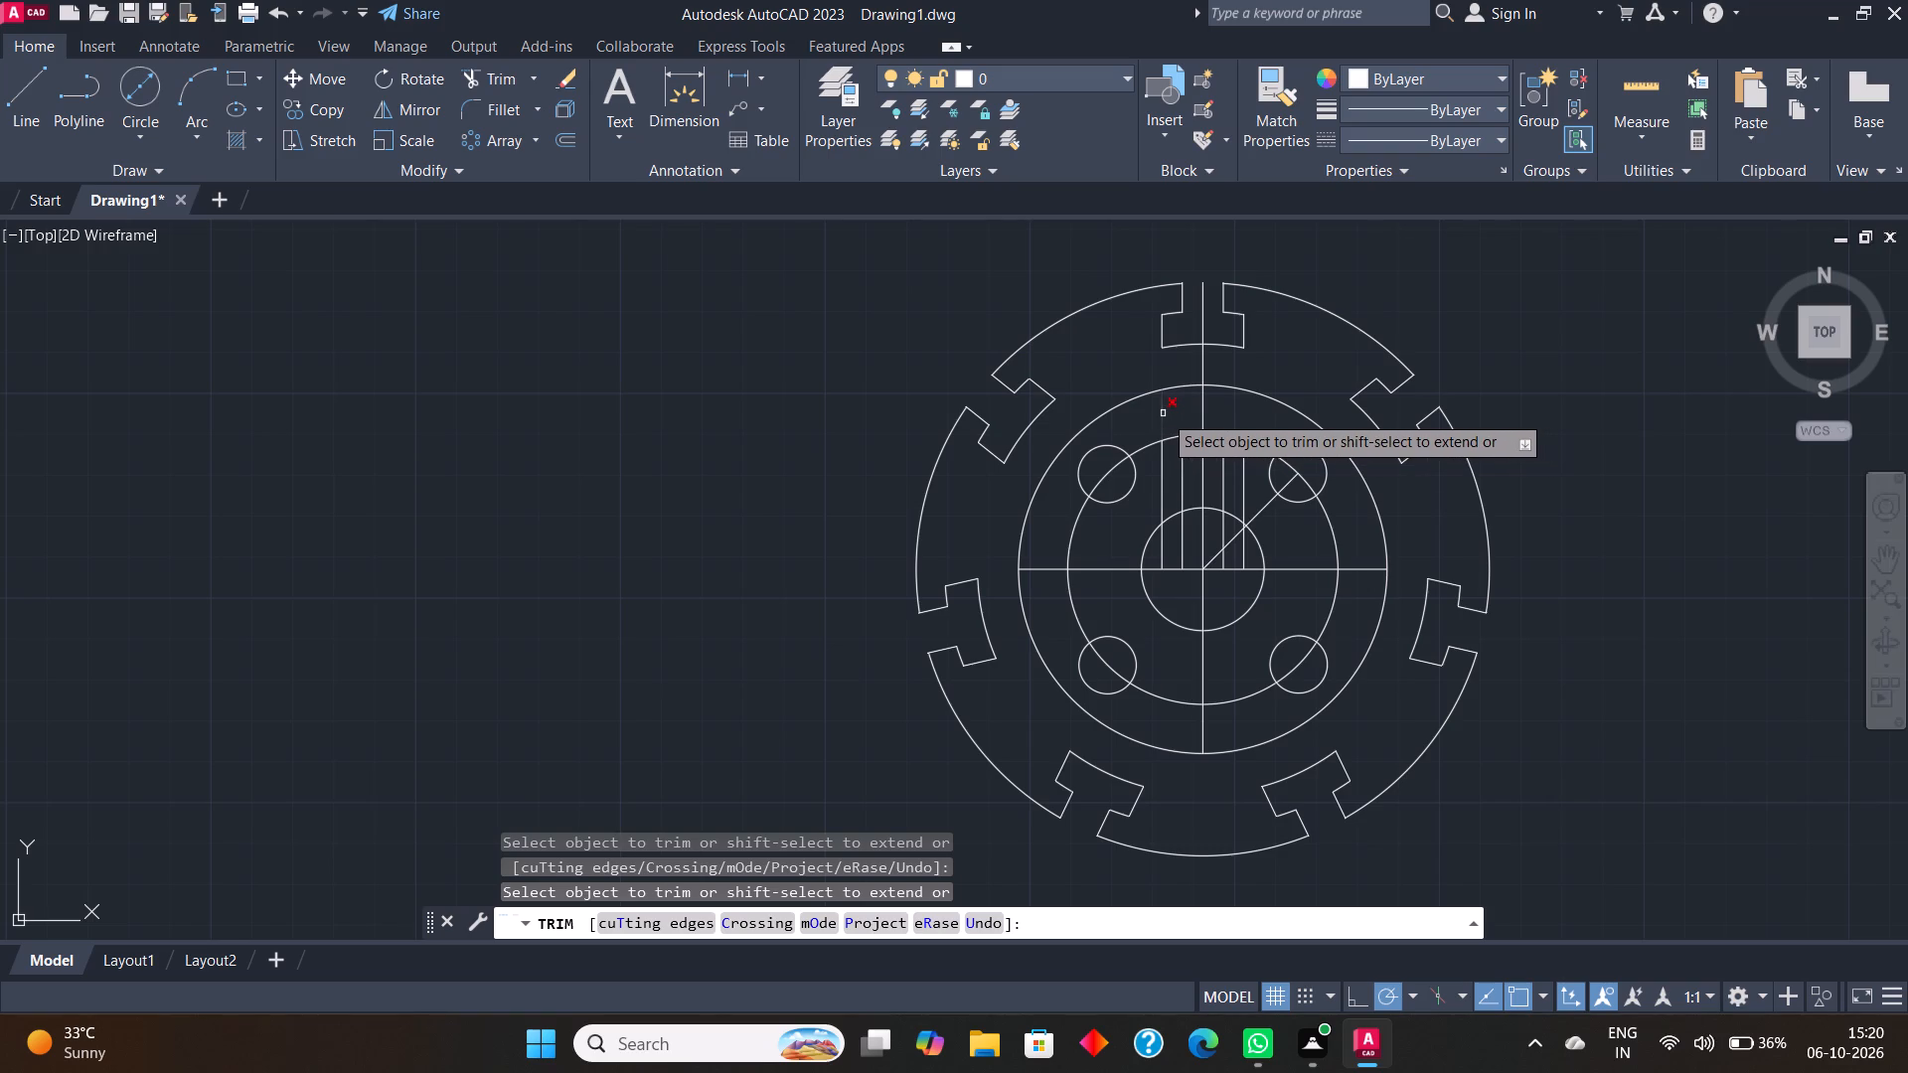
pyautogui.click(1163, 413)
pyautogui.click(1164, 460)
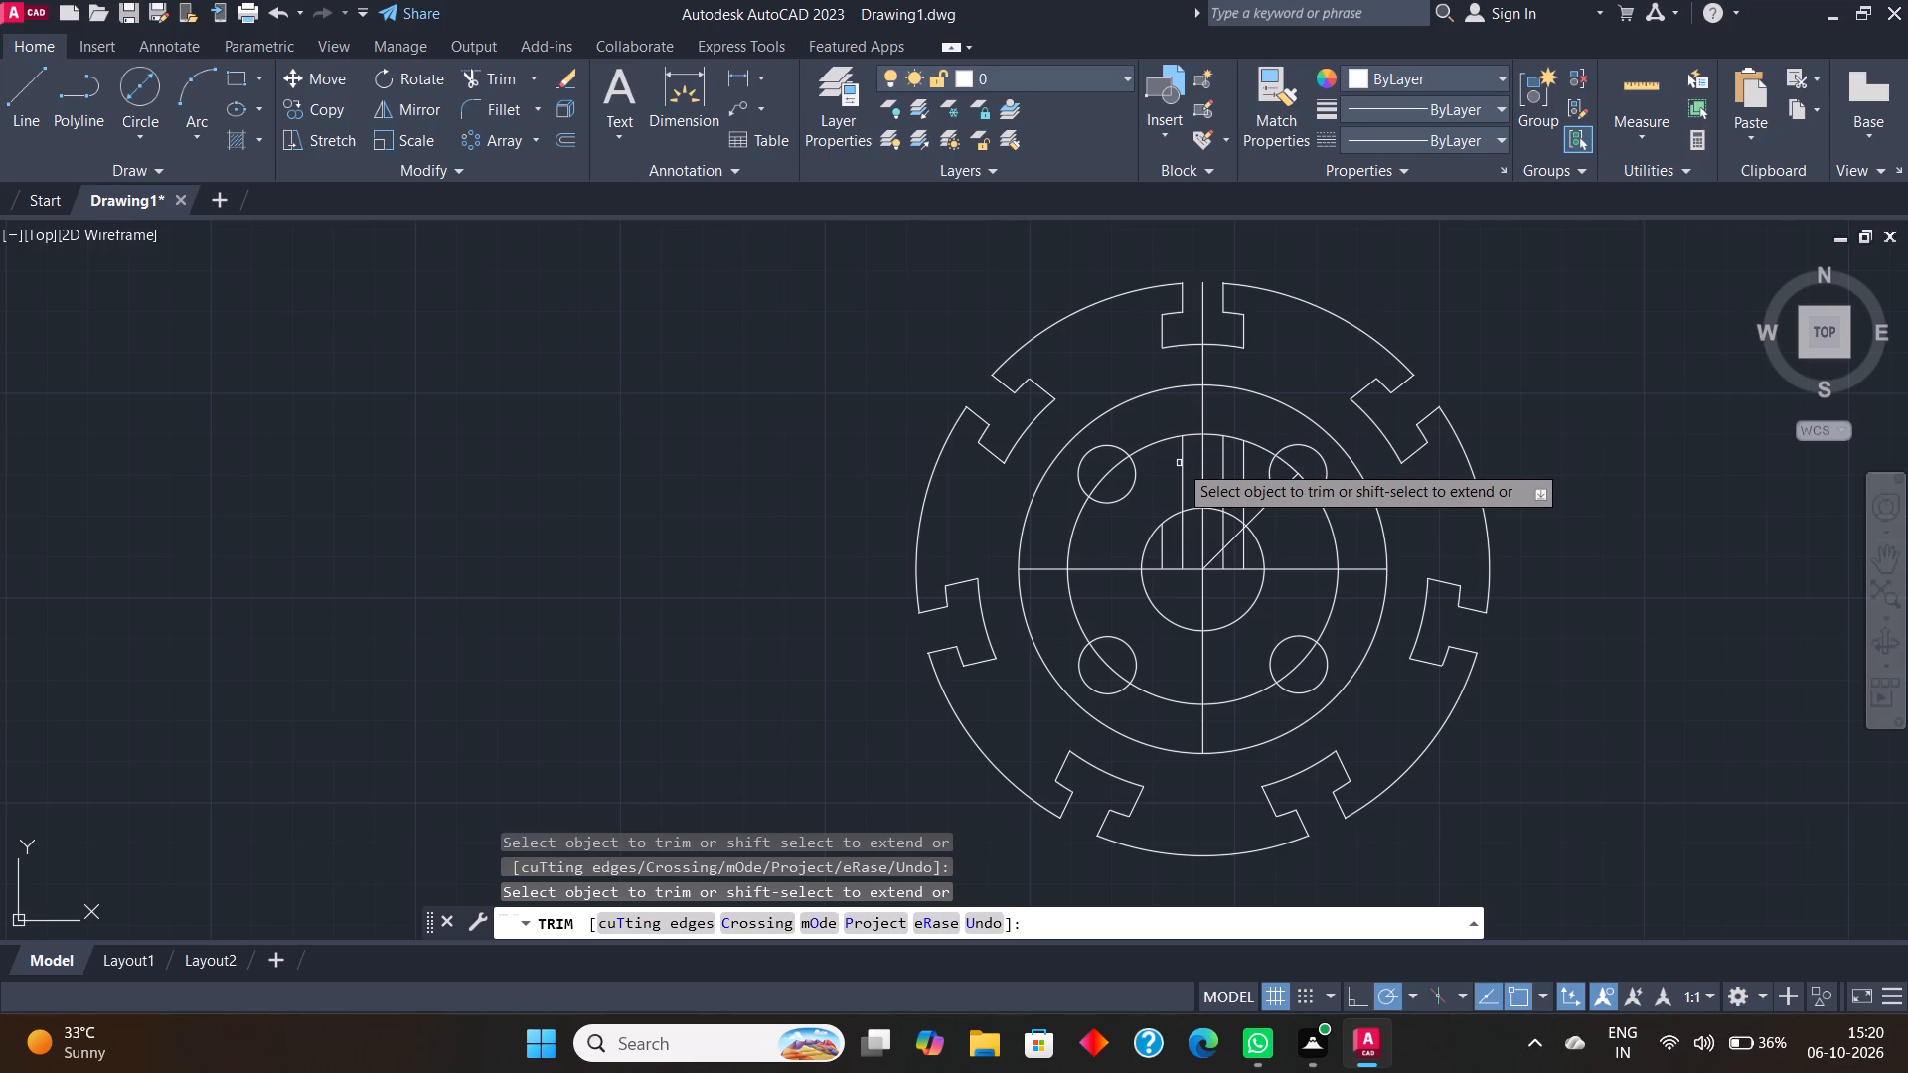
pyautogui.click(1181, 463)
pyautogui.click(1224, 486)
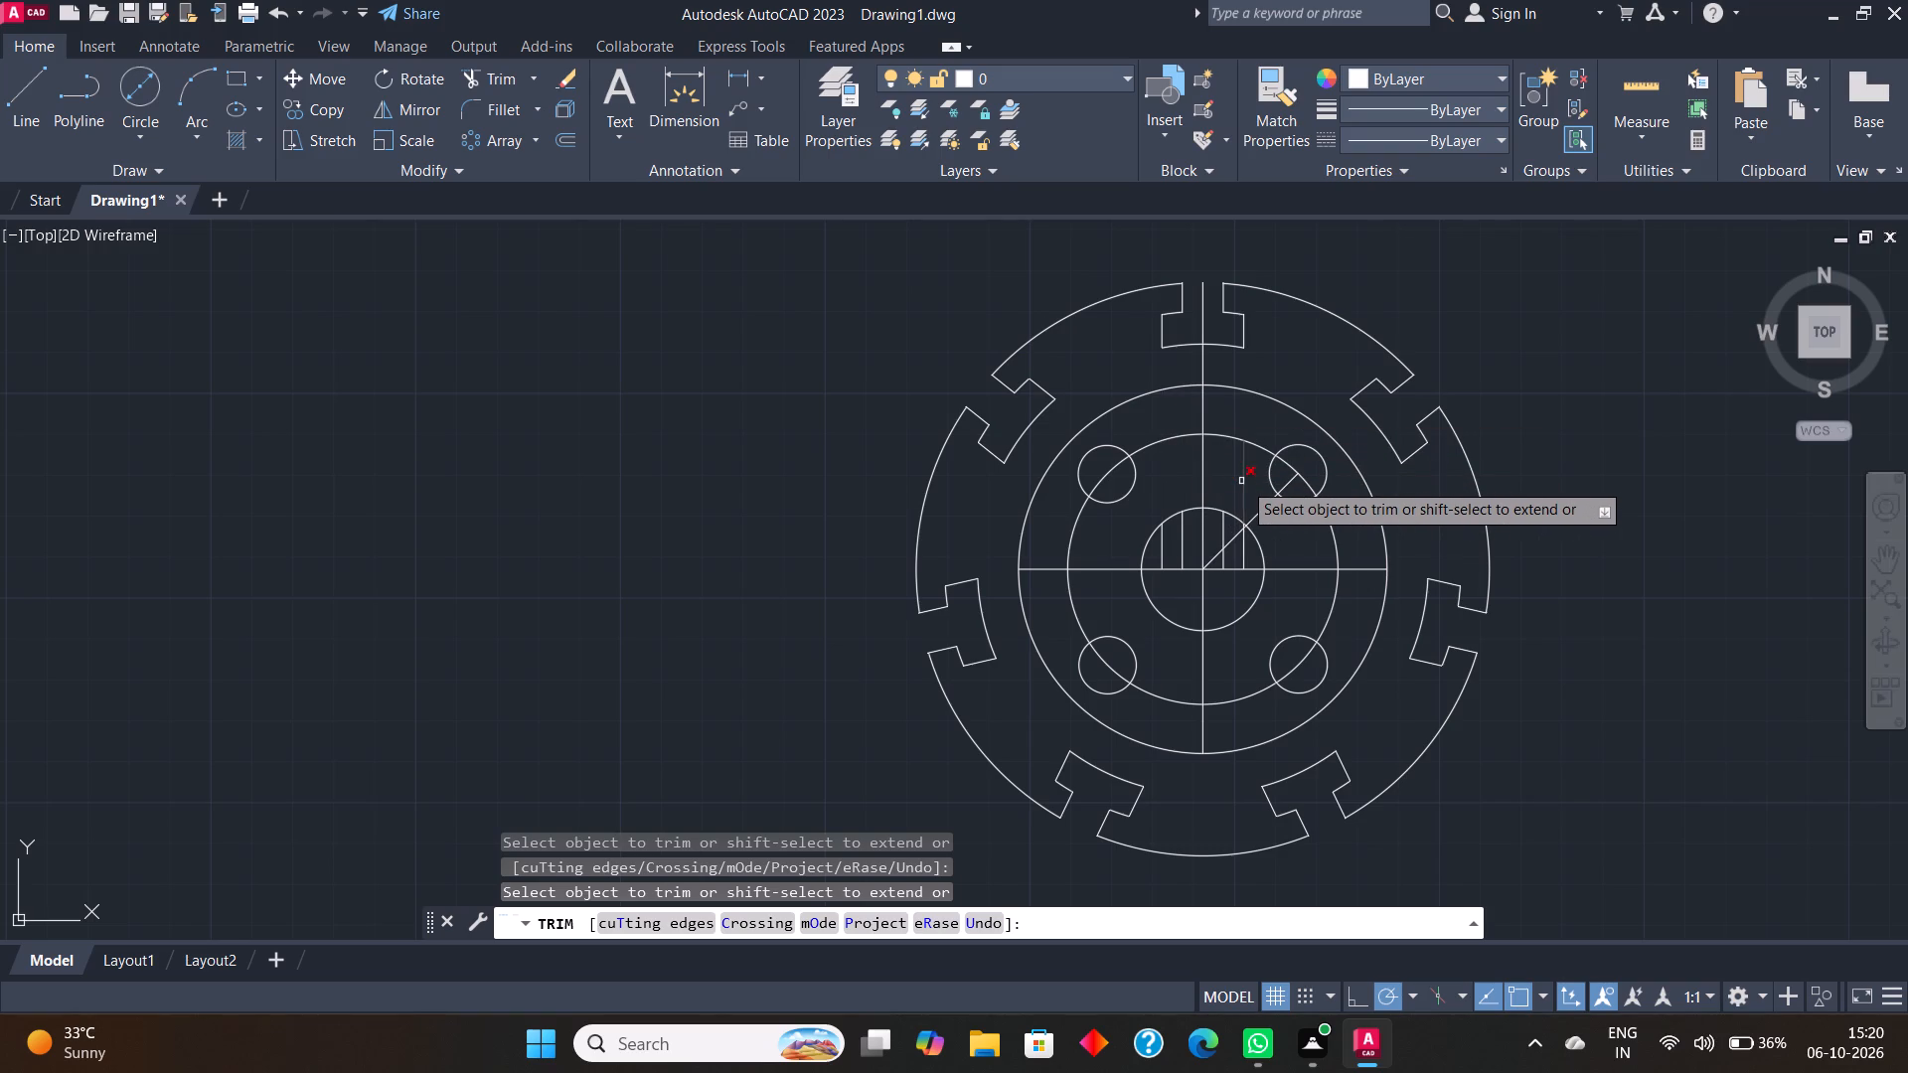
pyautogui.click(1242, 481)
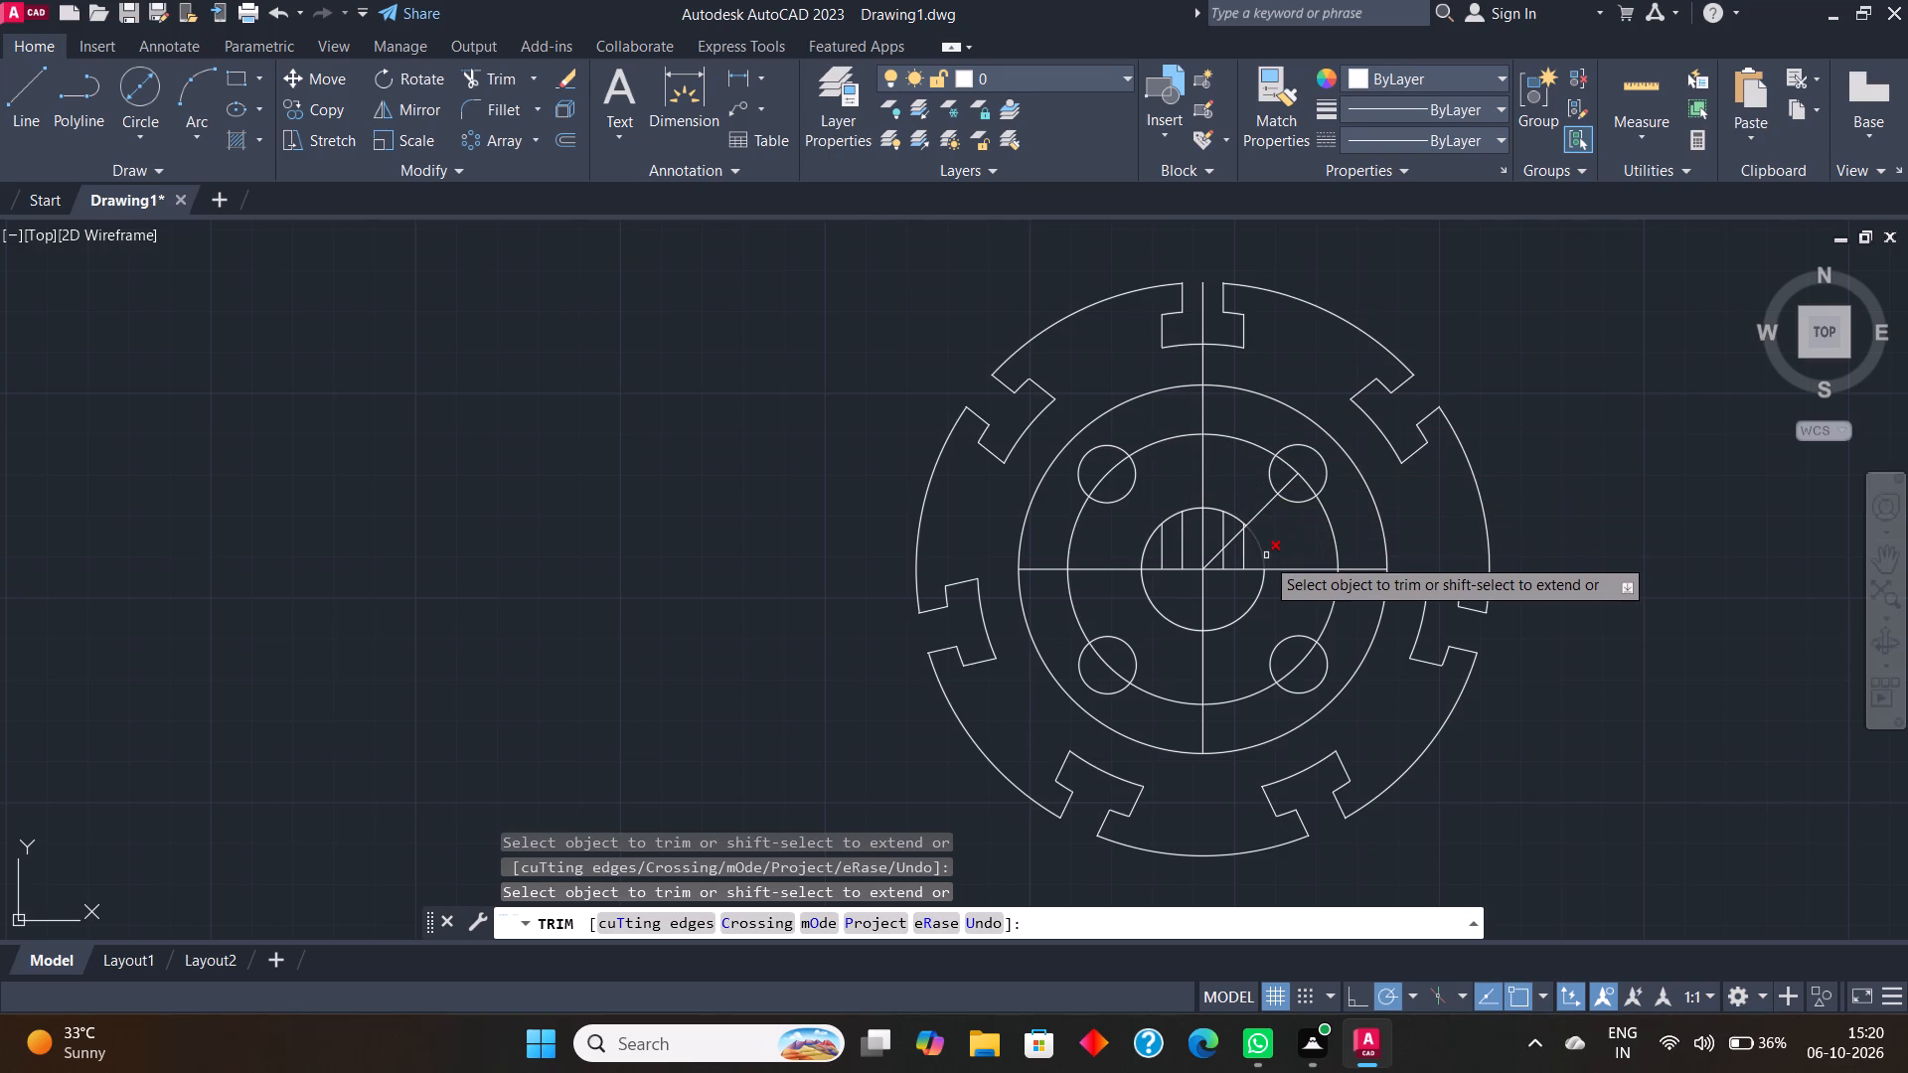
# Trim away the remaining pieces of the four vertical construction lines inside the central circle.
pyautogui.scroll(1, 1278, 555)
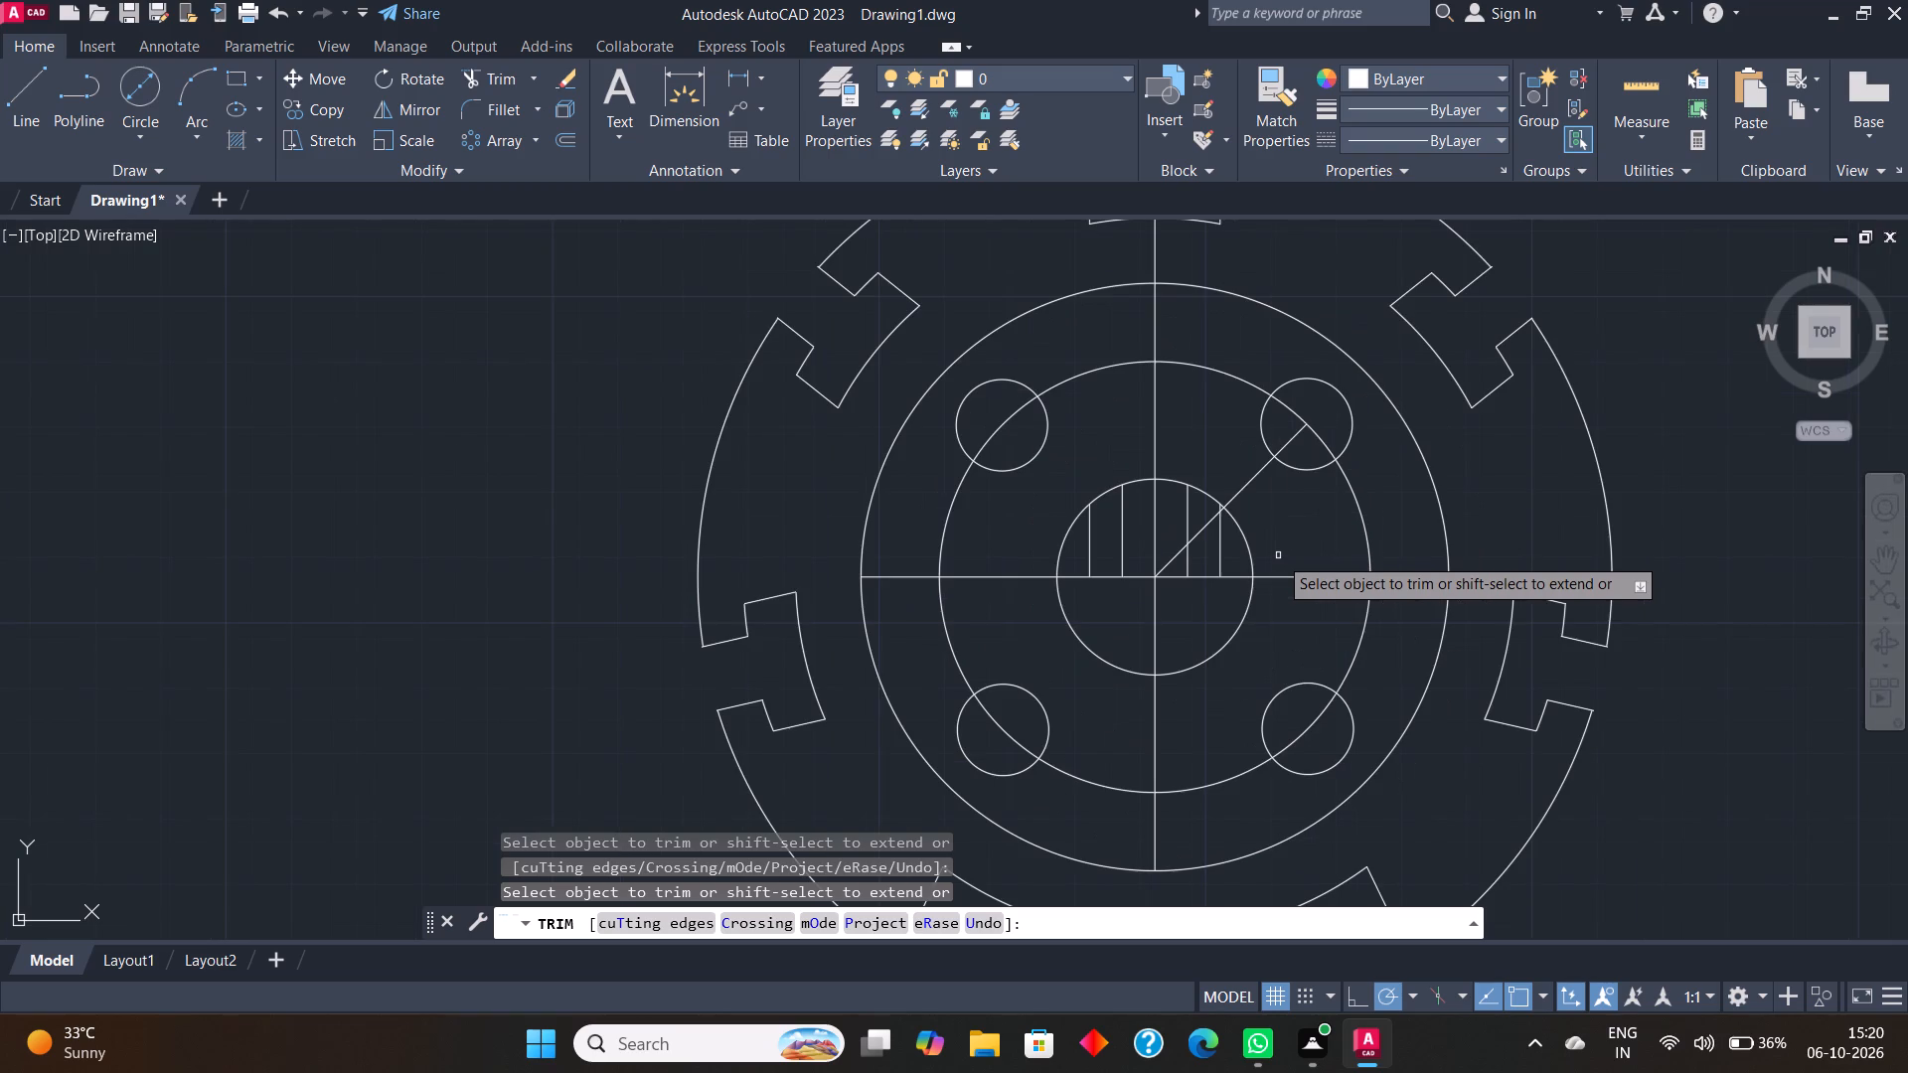
pyautogui.click(1219, 541)
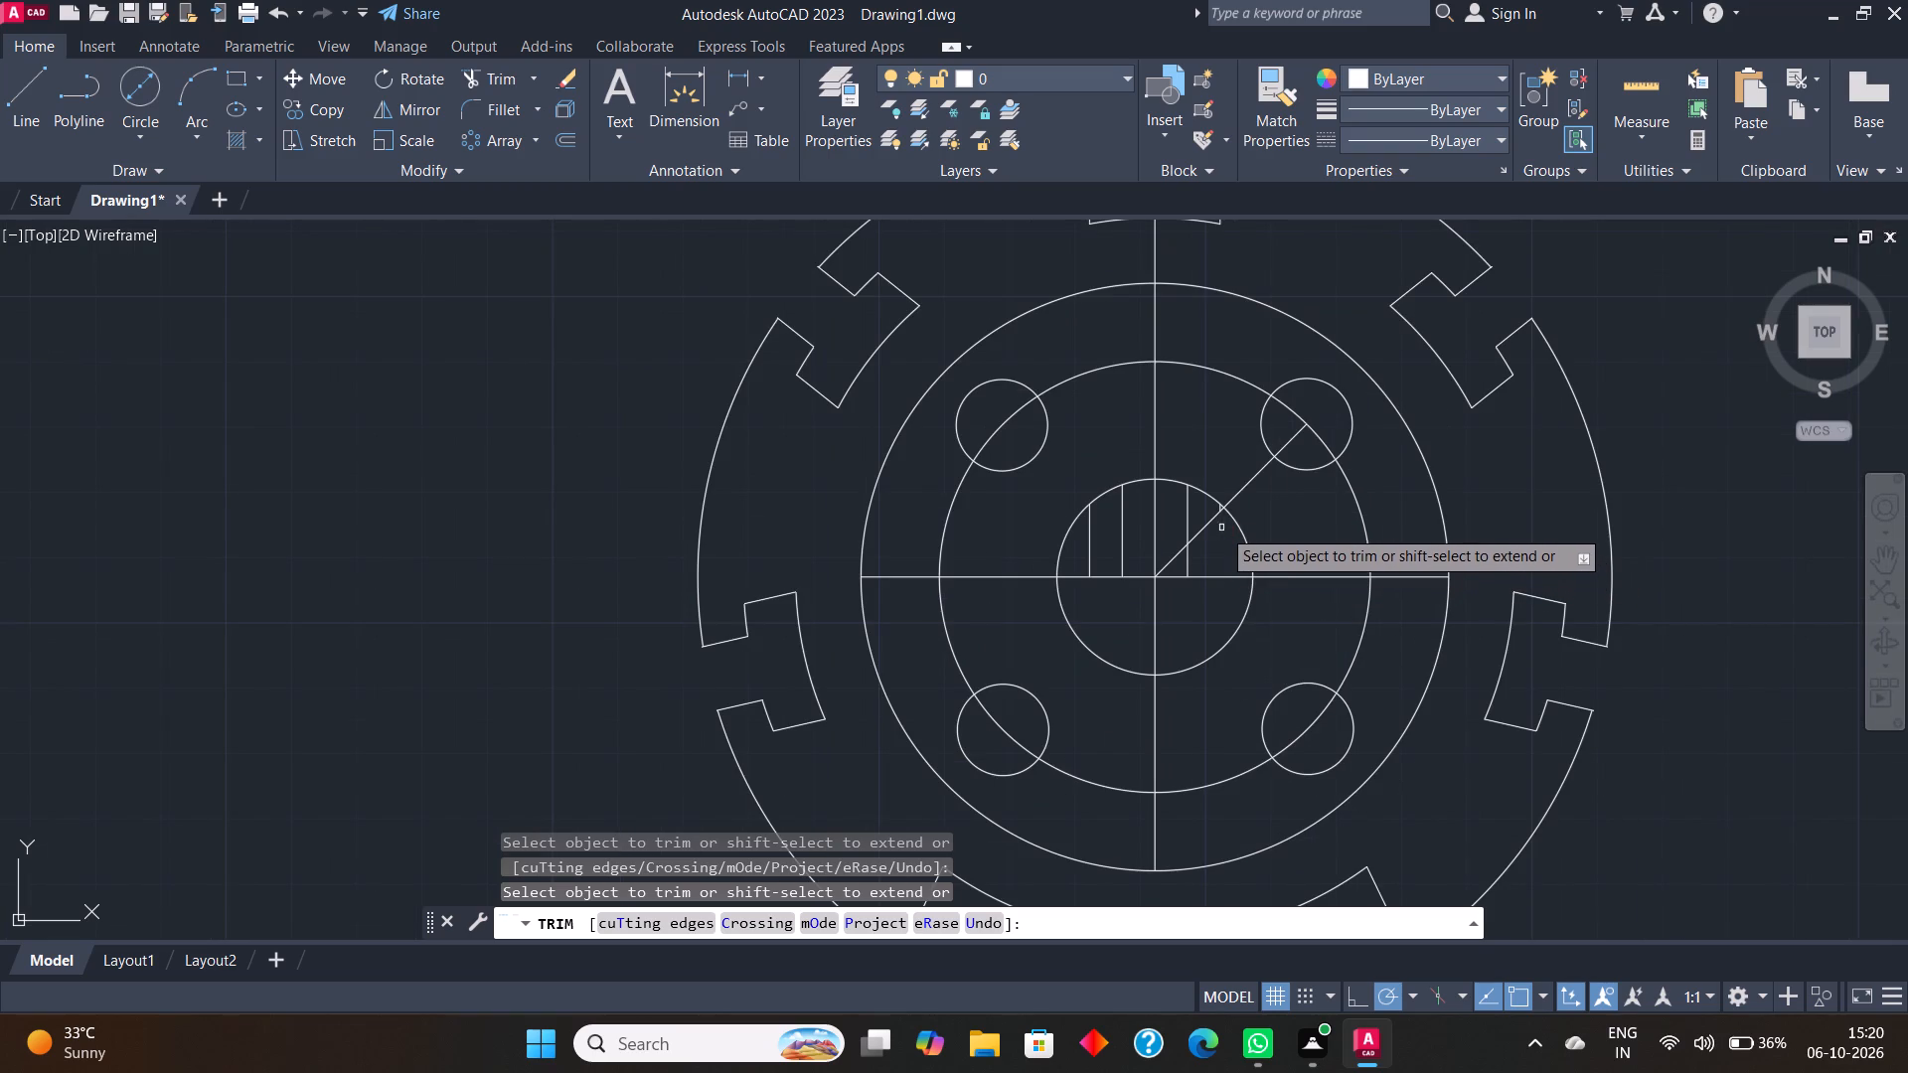
pyautogui.scroll(6, 1221, 517)
pyautogui.click(1174, 450)
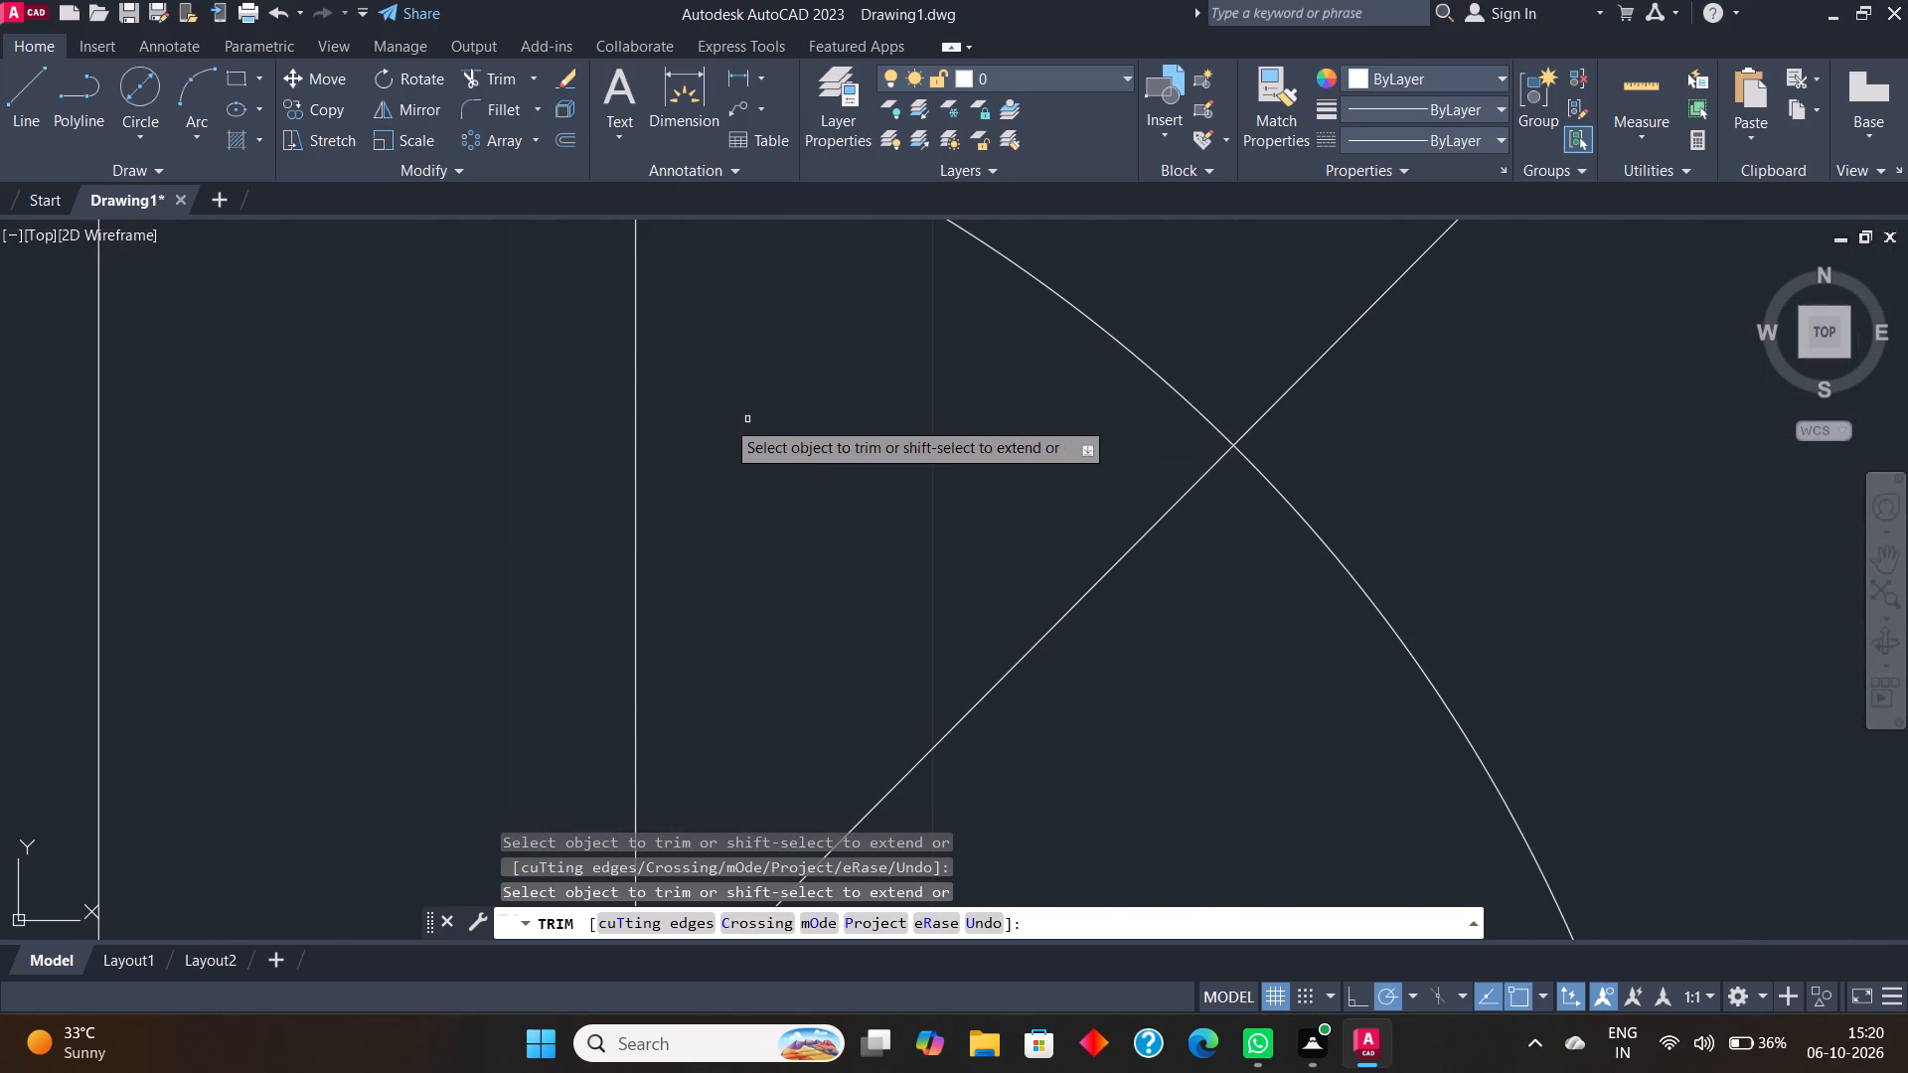
pyautogui.click(633, 395)
pyautogui.scroll(-7, 633, 395)
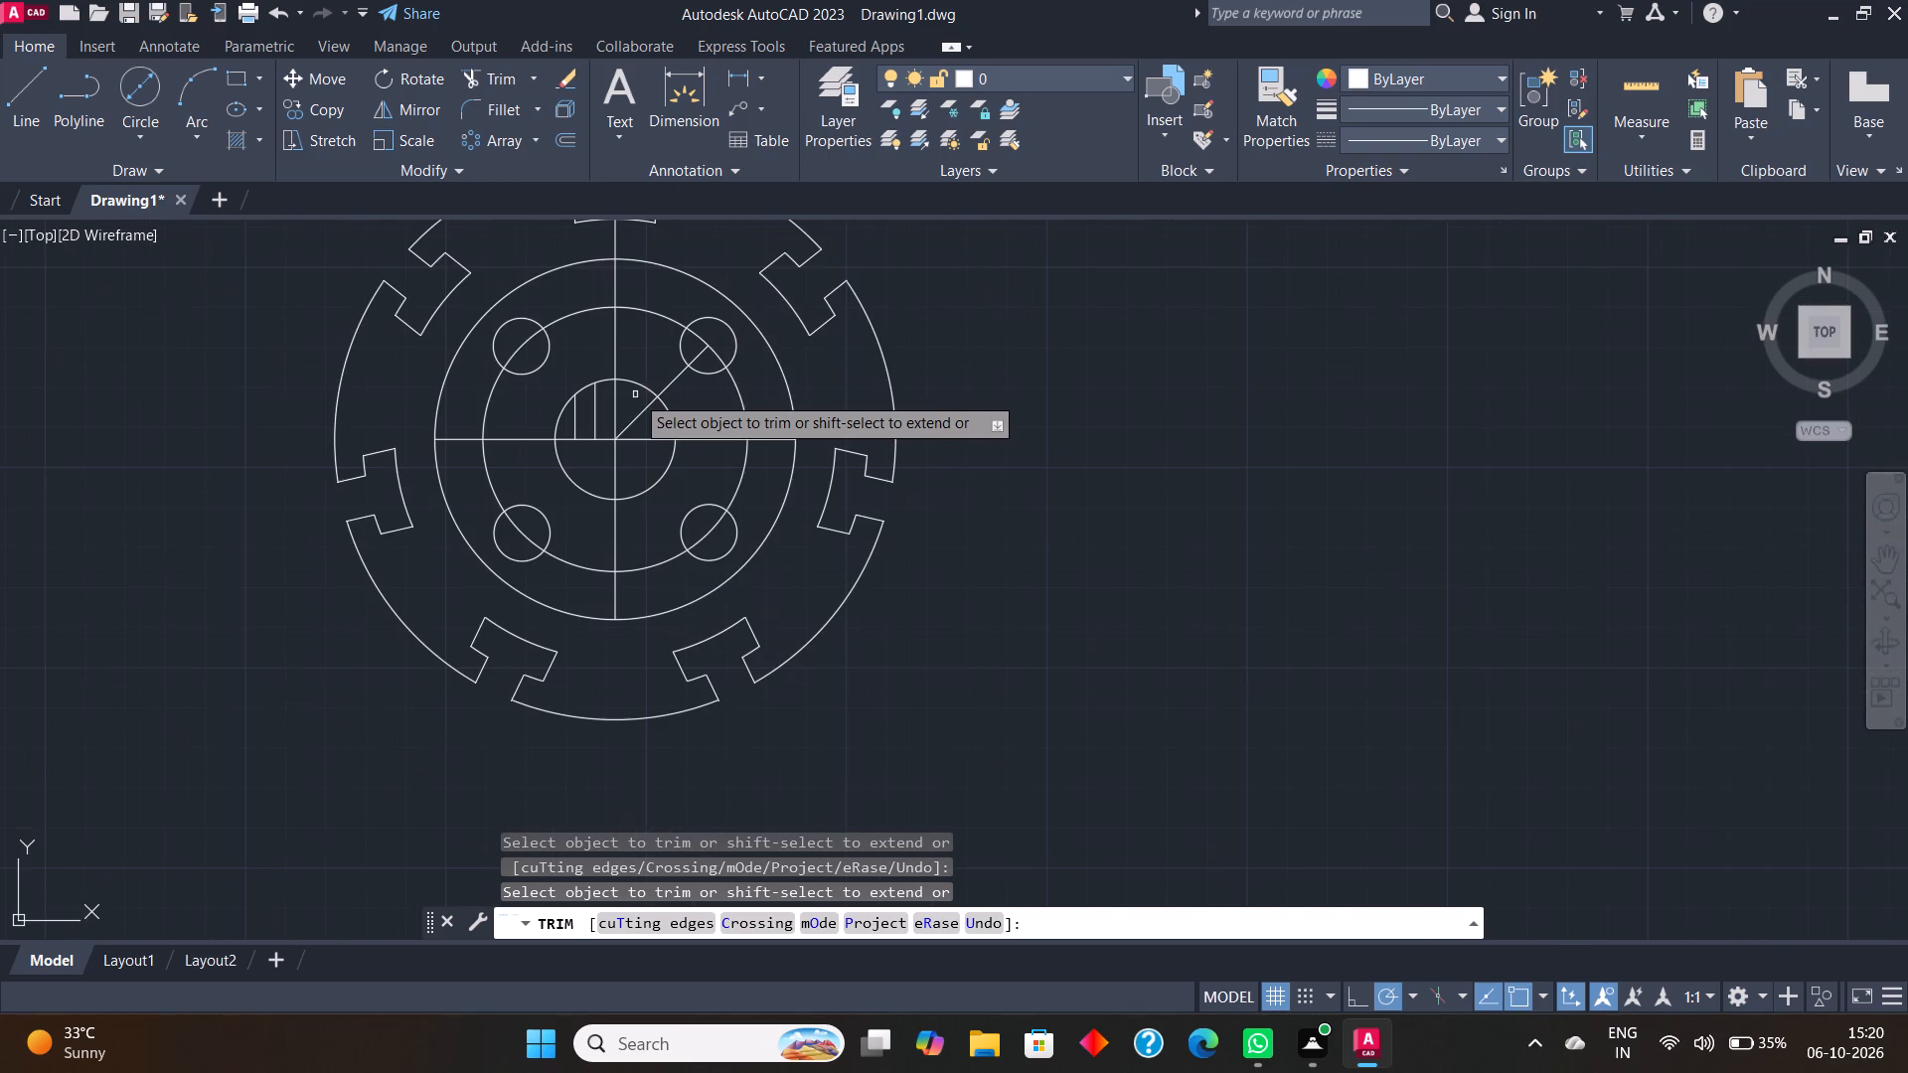
pyautogui.click(597, 402)
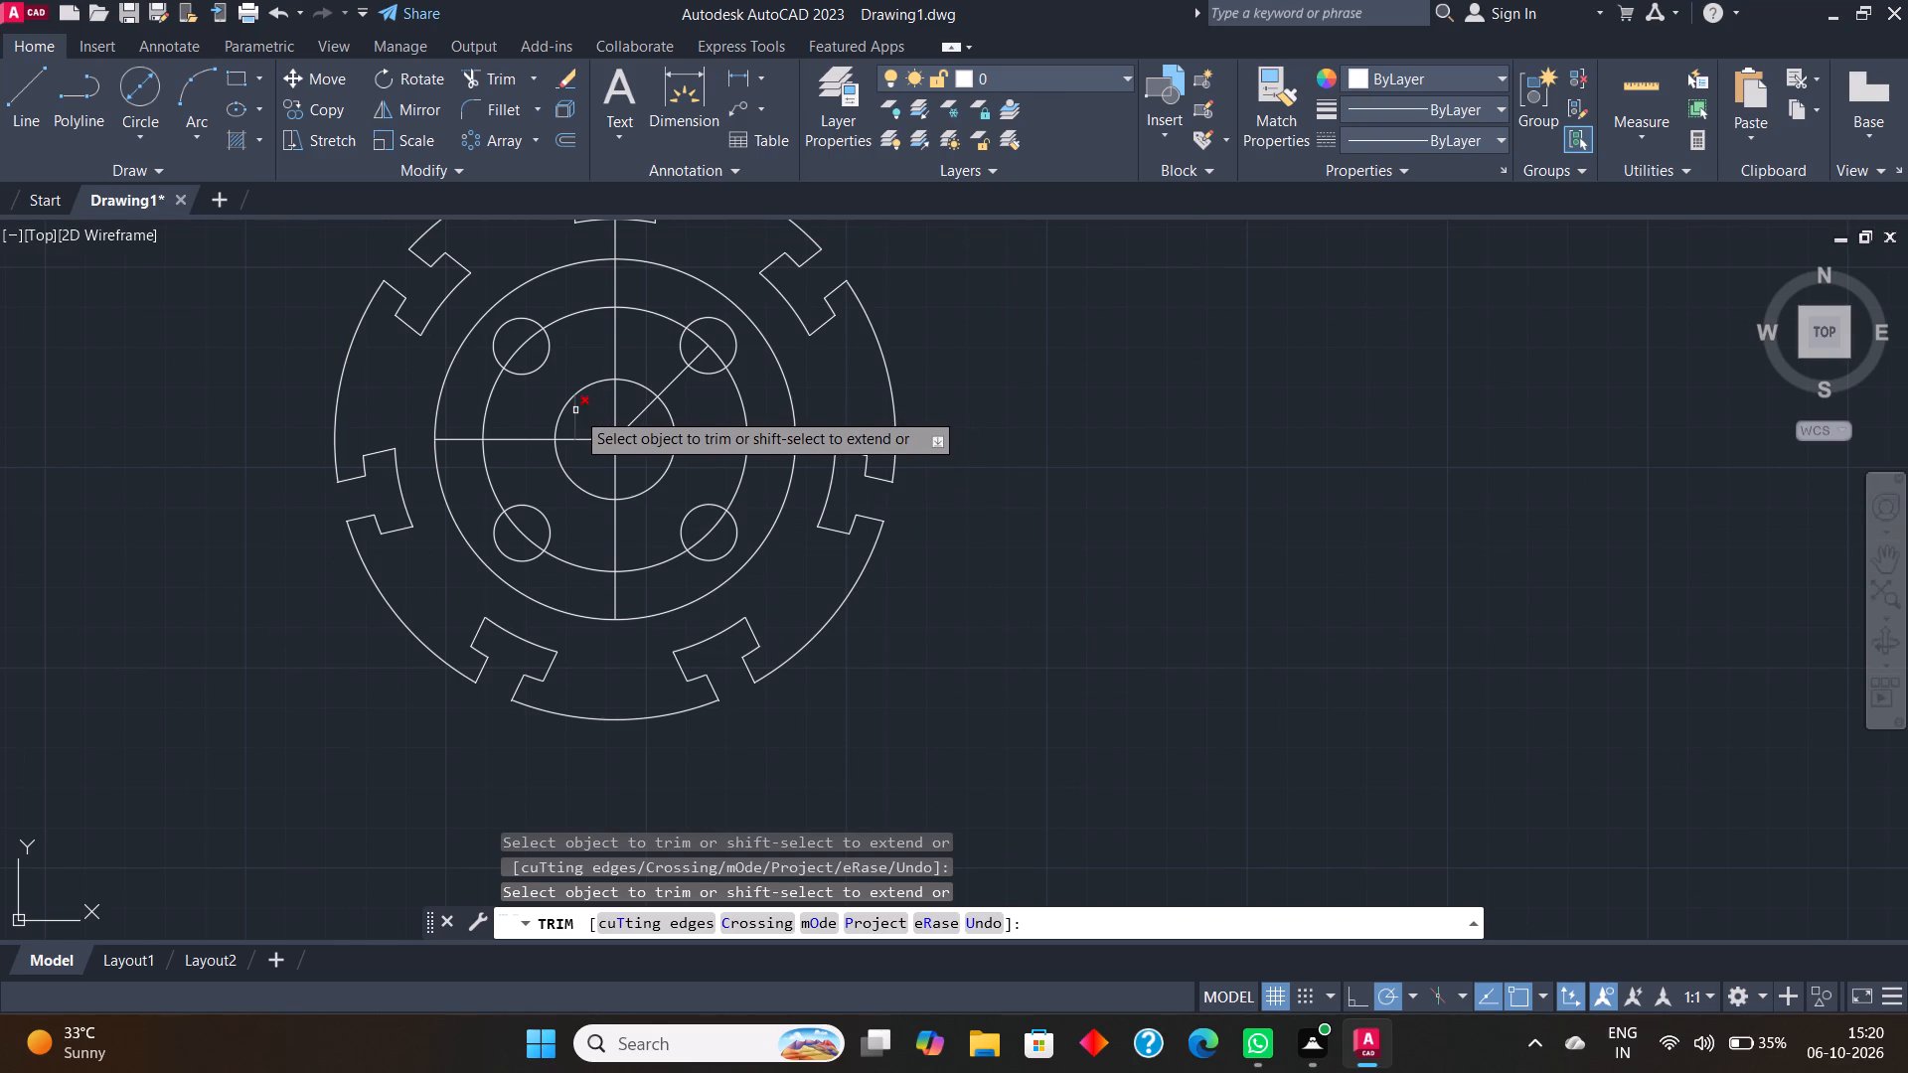
pyautogui.click(575, 410)
pyautogui.press('Escape')
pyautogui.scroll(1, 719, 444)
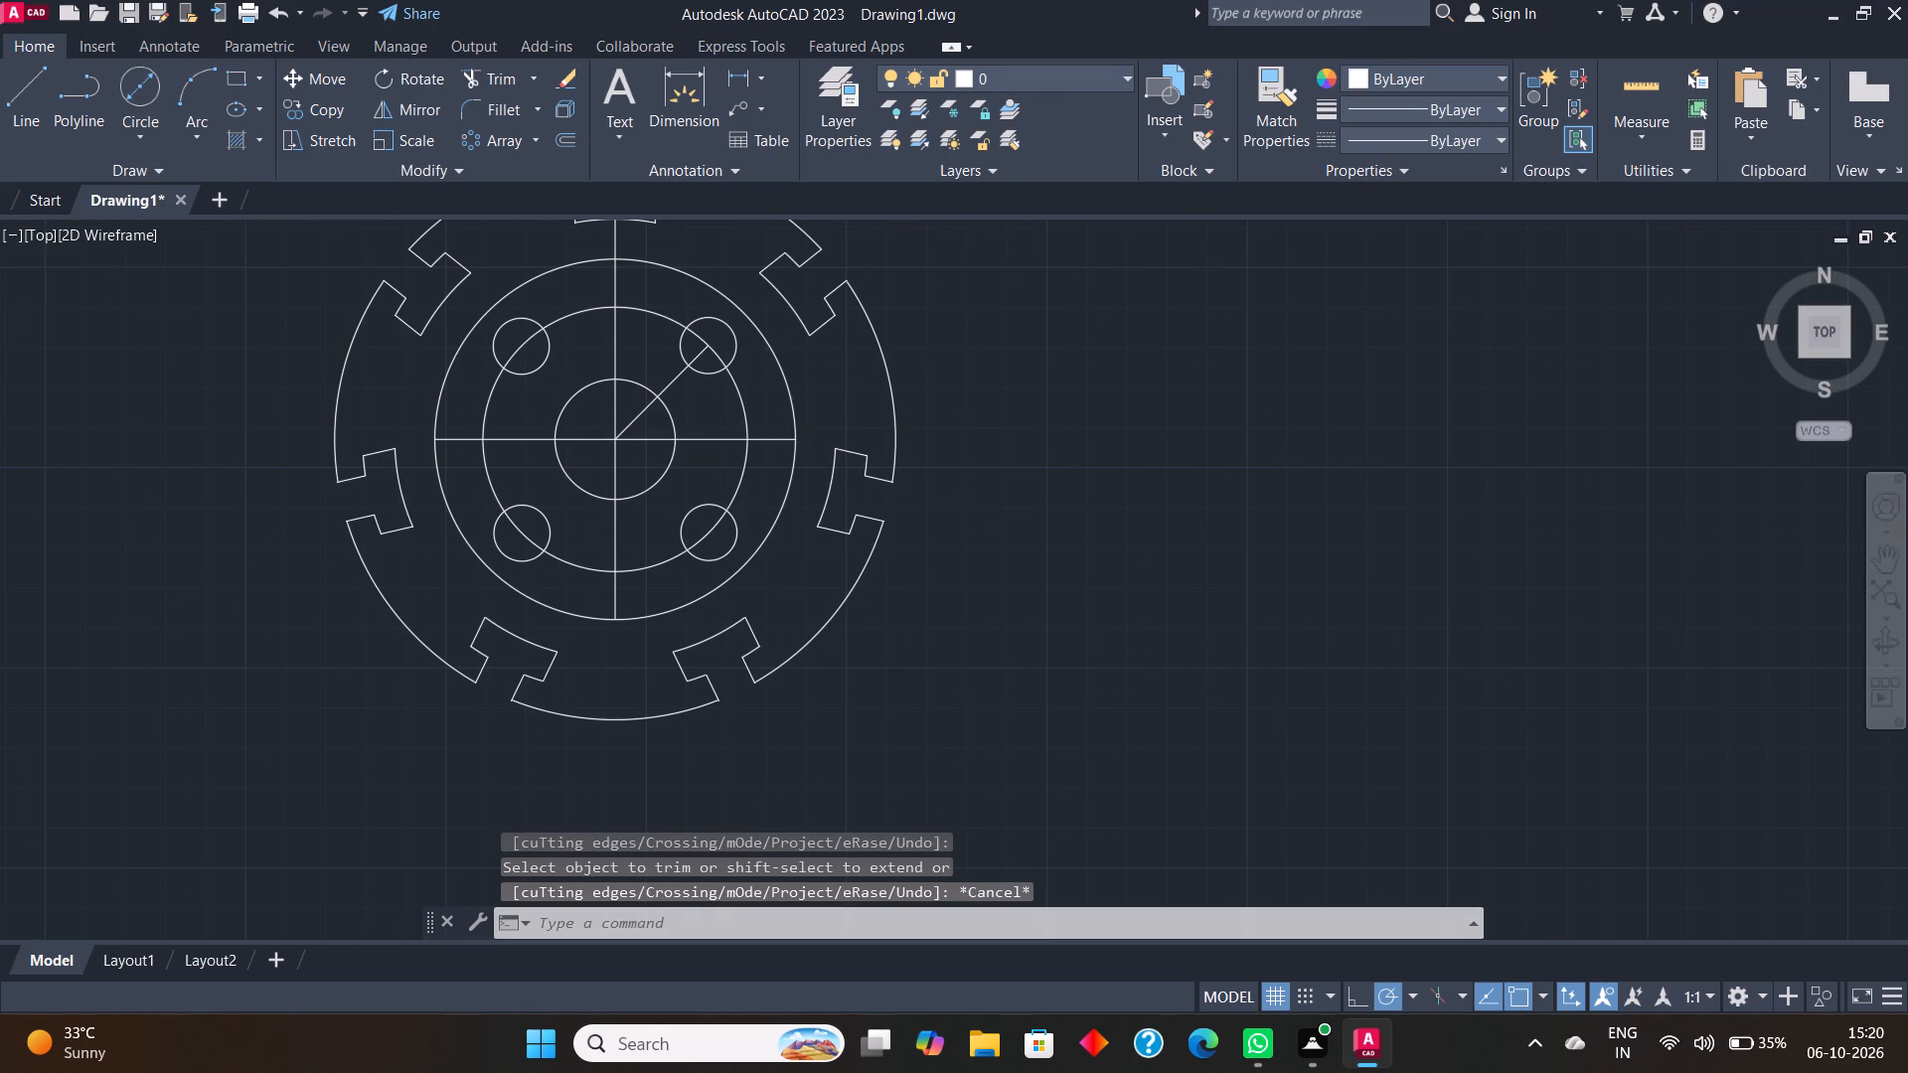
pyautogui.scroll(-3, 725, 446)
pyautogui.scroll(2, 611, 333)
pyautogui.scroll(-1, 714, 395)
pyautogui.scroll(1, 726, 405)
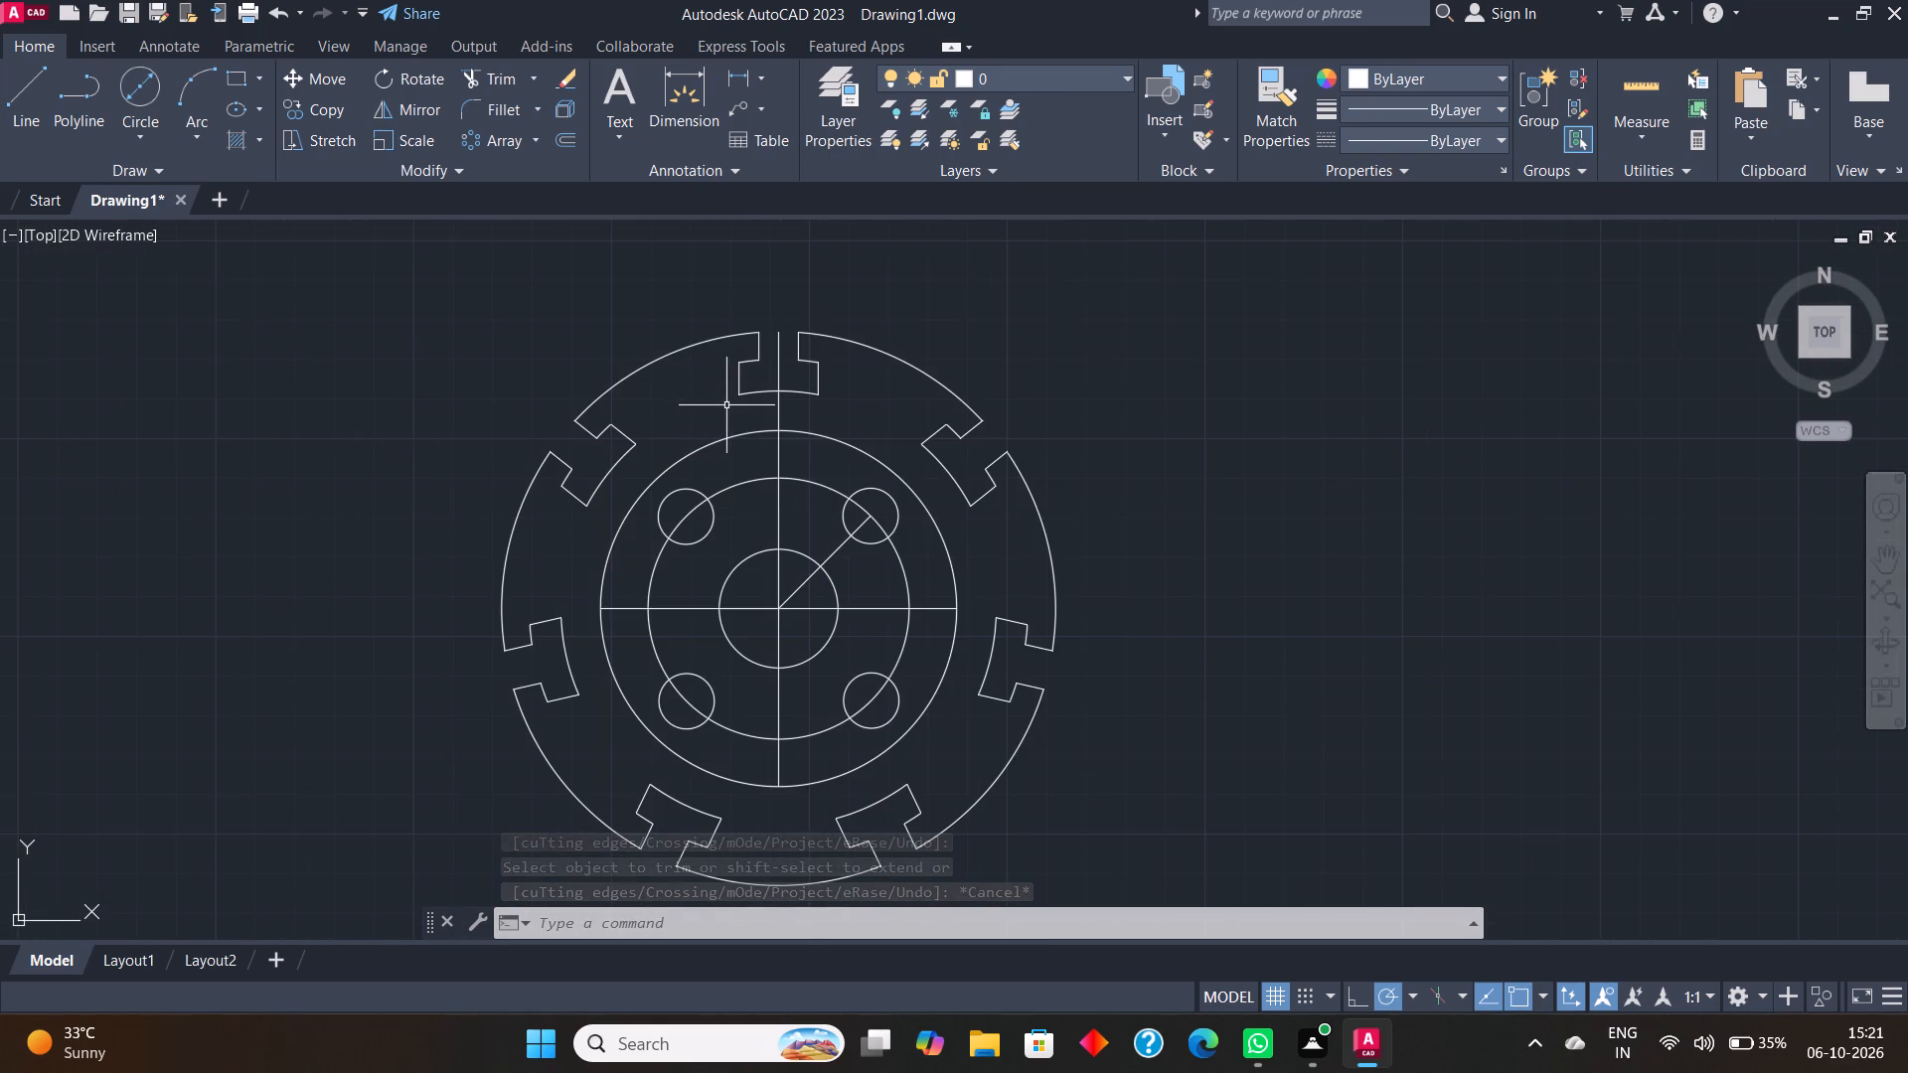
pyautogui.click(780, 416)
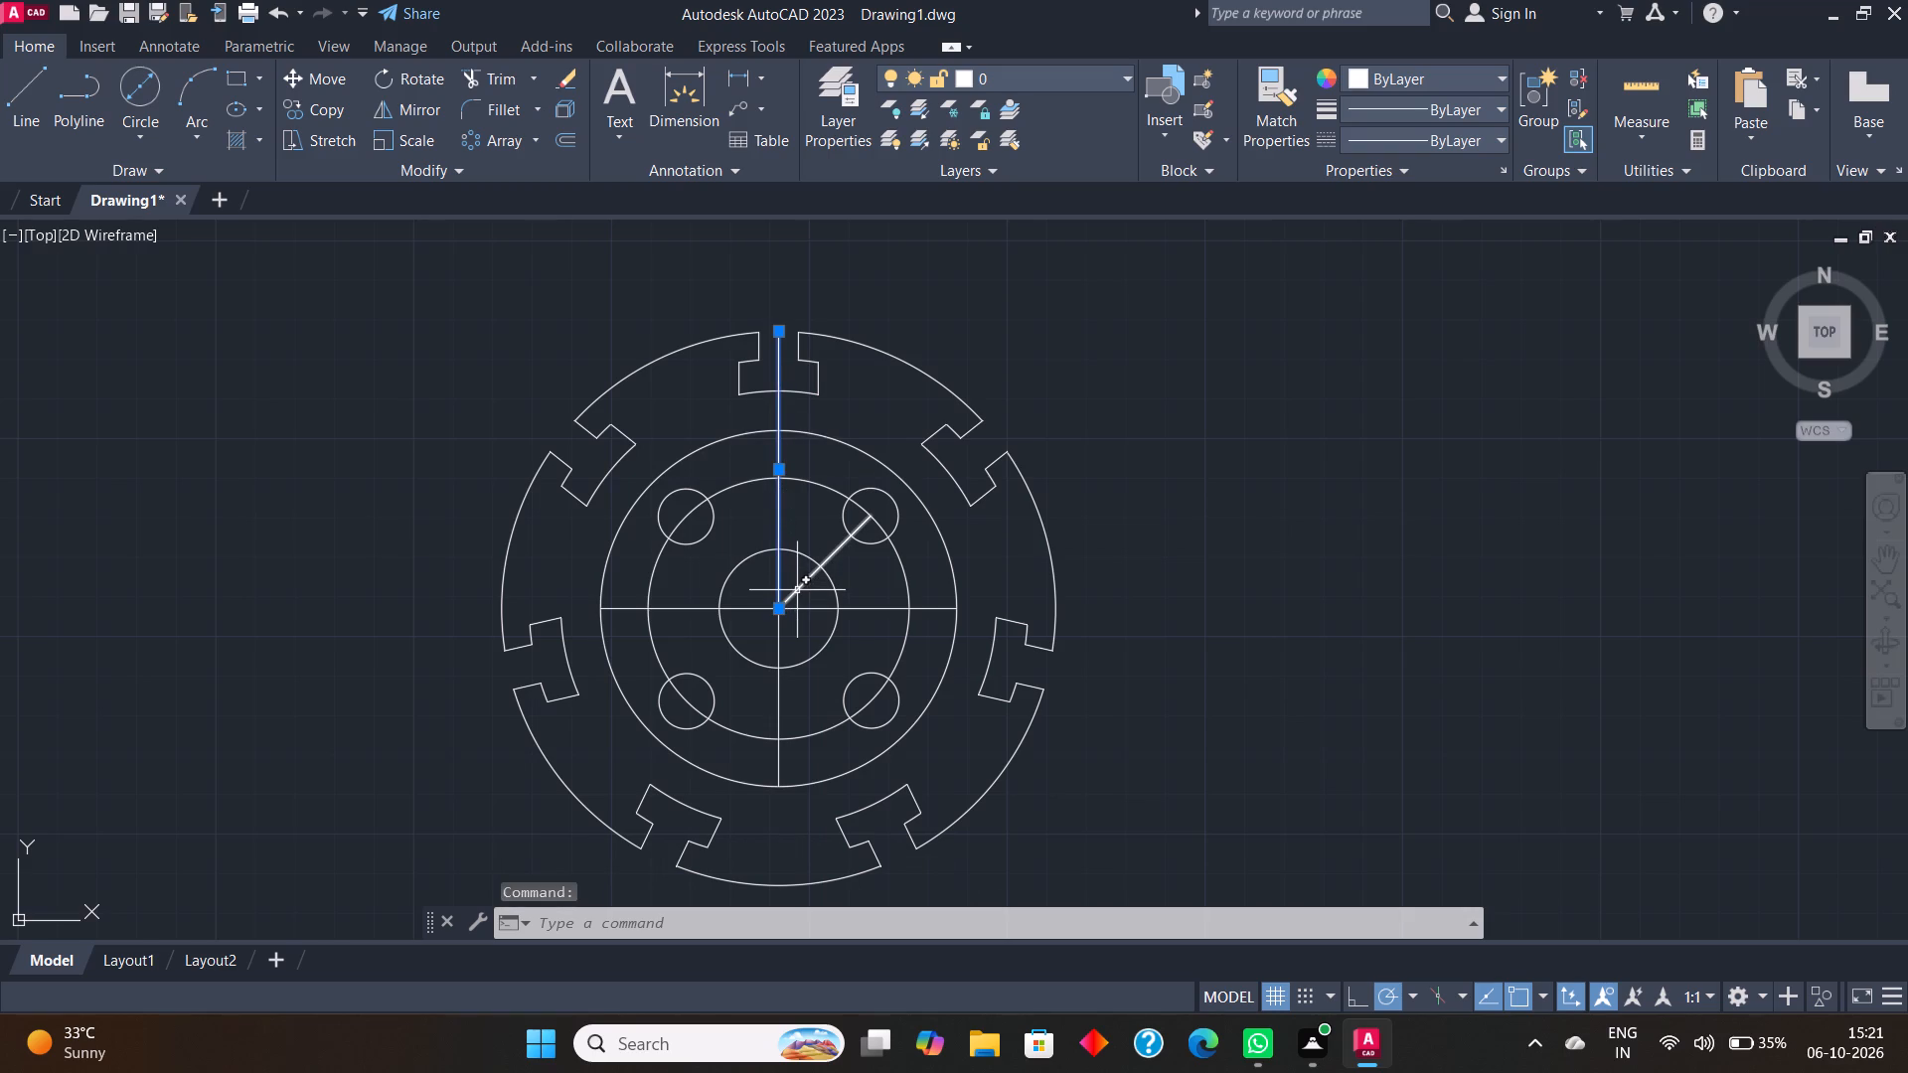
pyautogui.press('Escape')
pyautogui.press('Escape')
# Draw horizontal lines from the 90 diameter circle's left and right quadrants out to the 140 diameter outline.
pyautogui.click(10, 94)
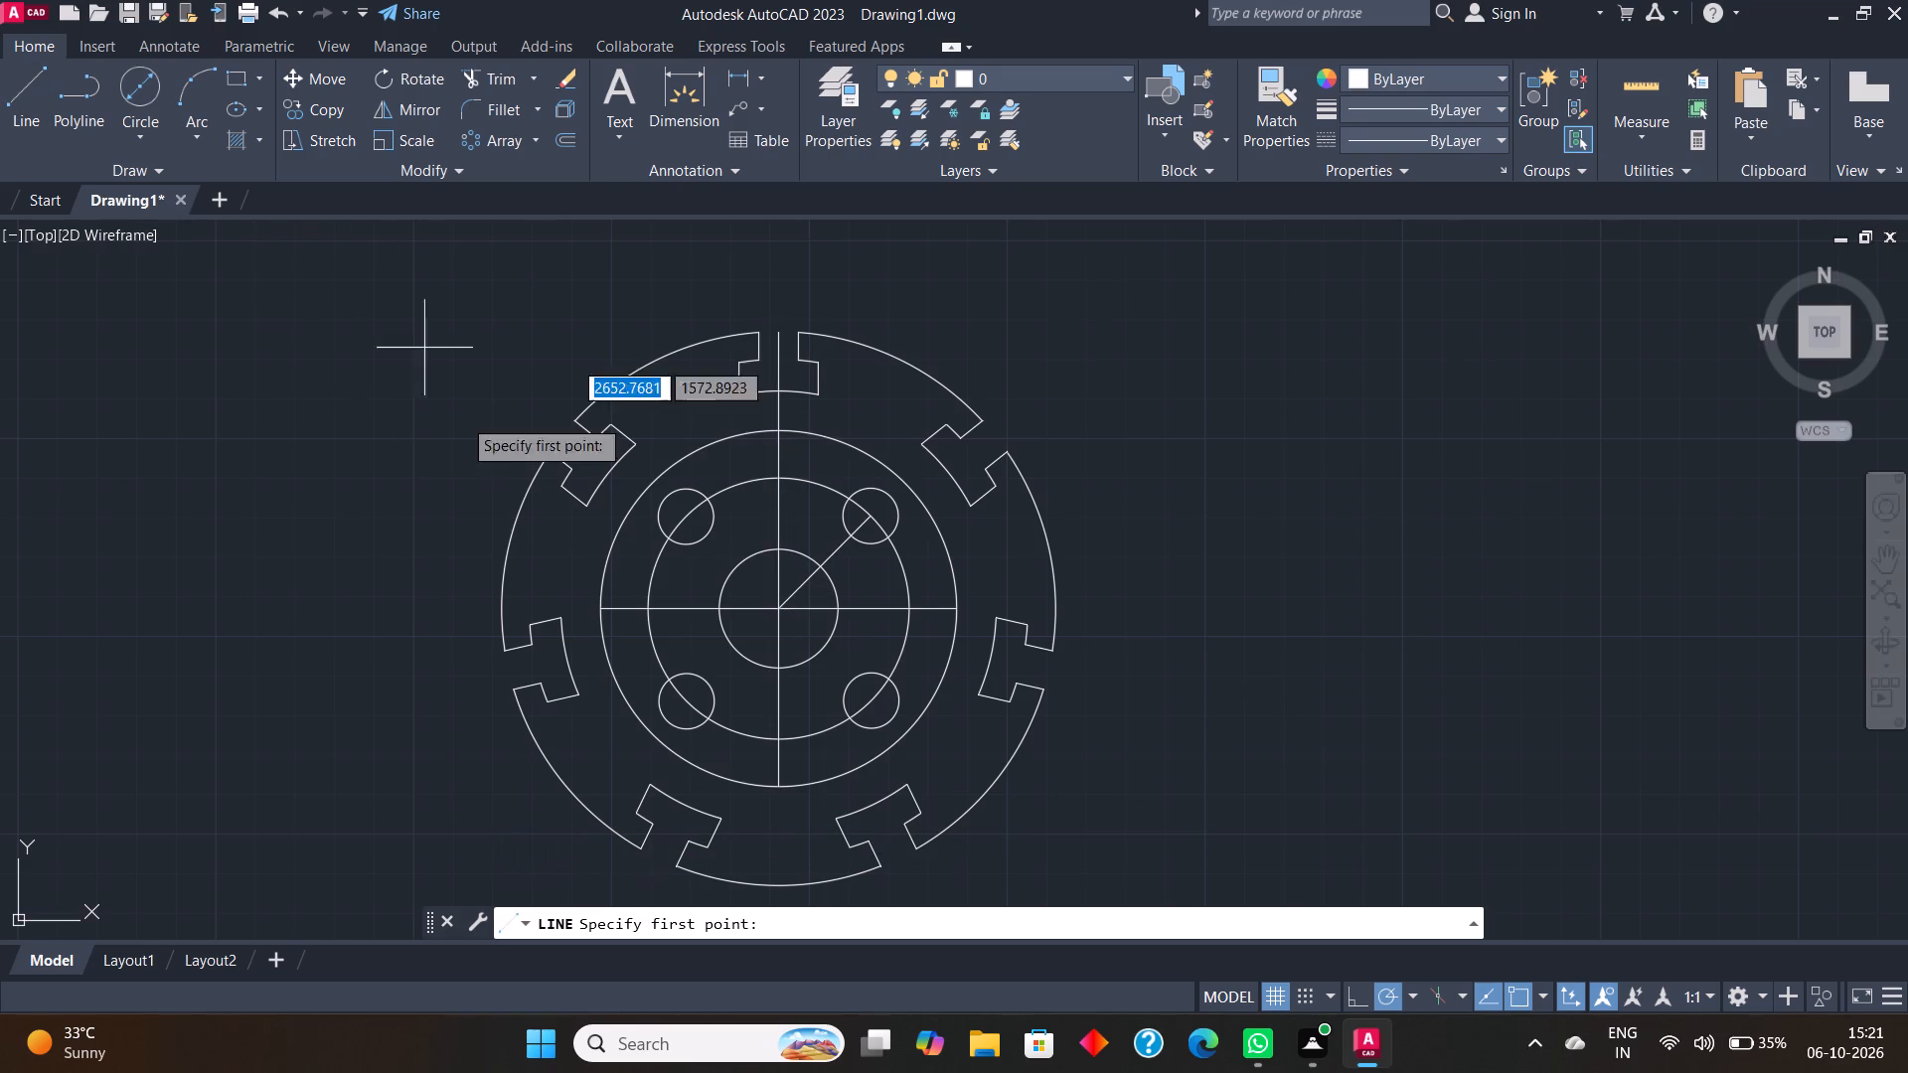
pyautogui.click(607, 612)
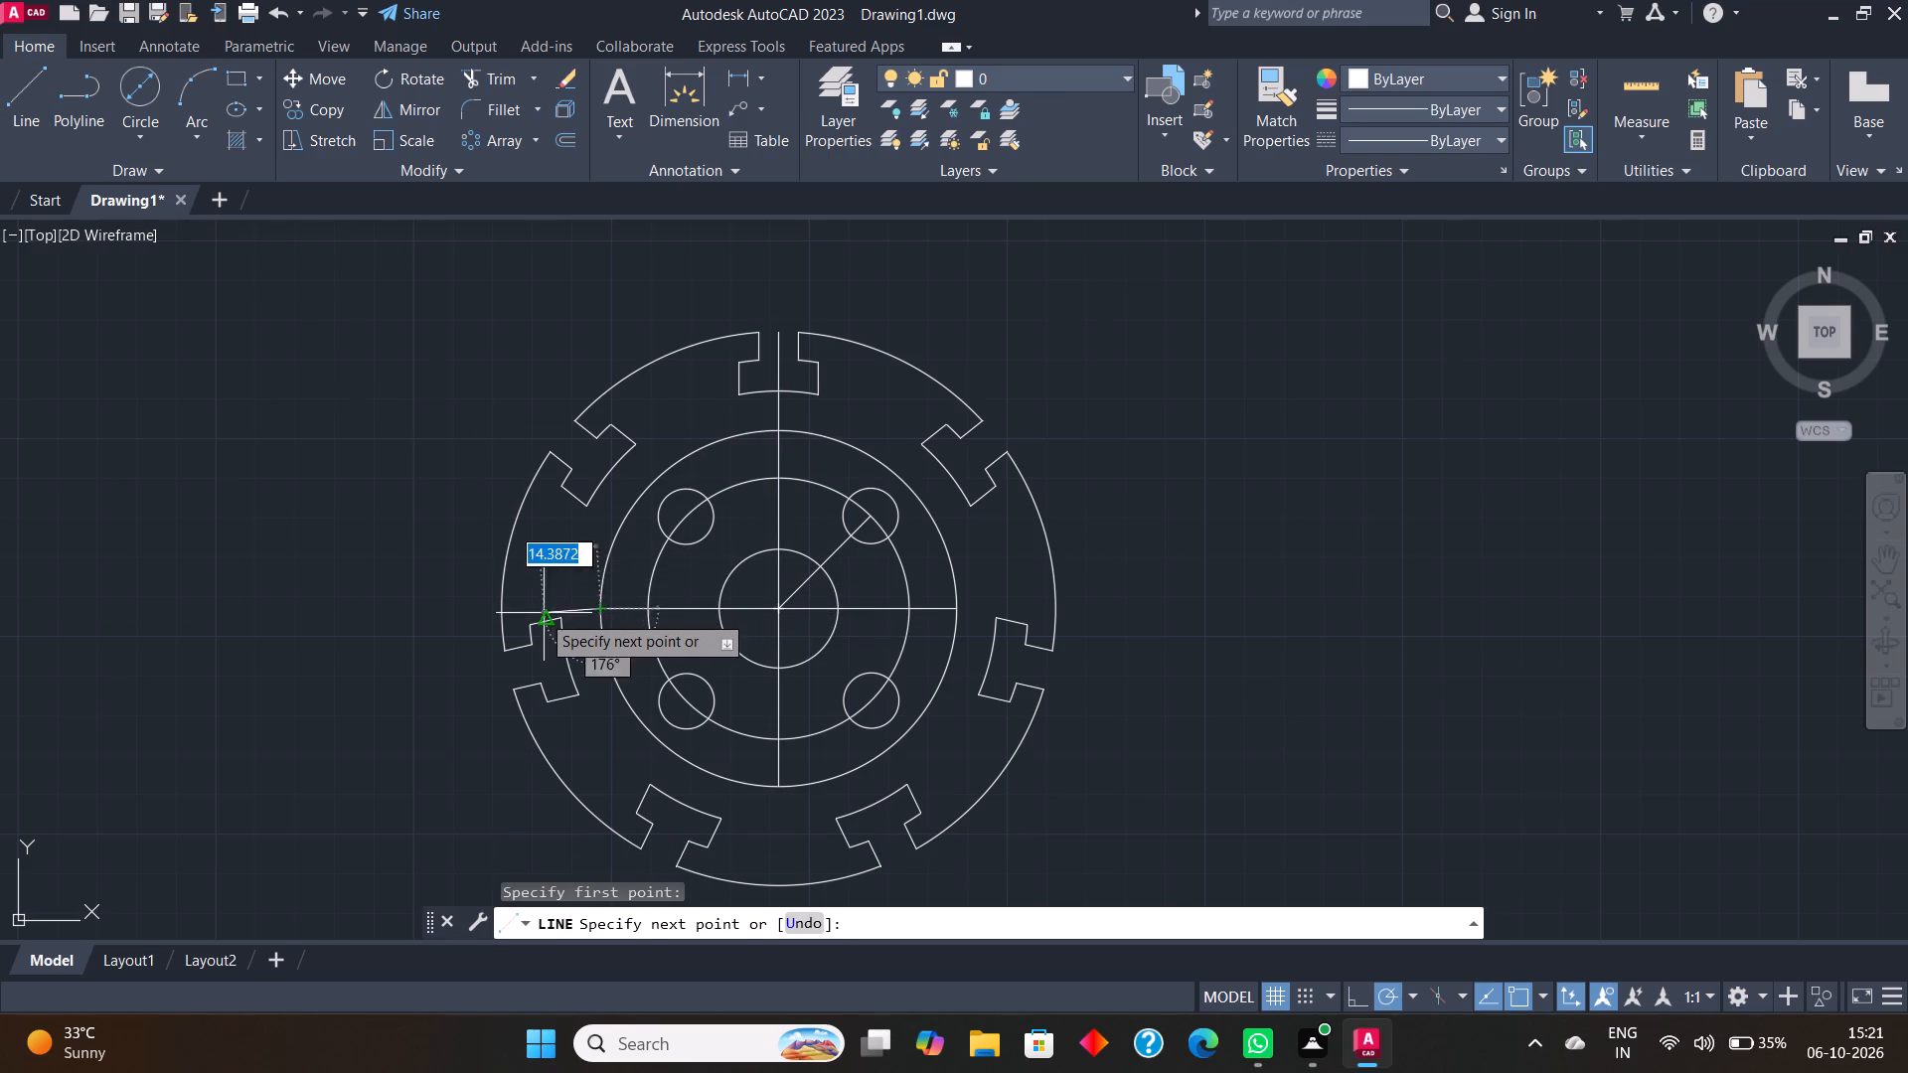
pyautogui.click(501, 611)
pyautogui.press('Escape')
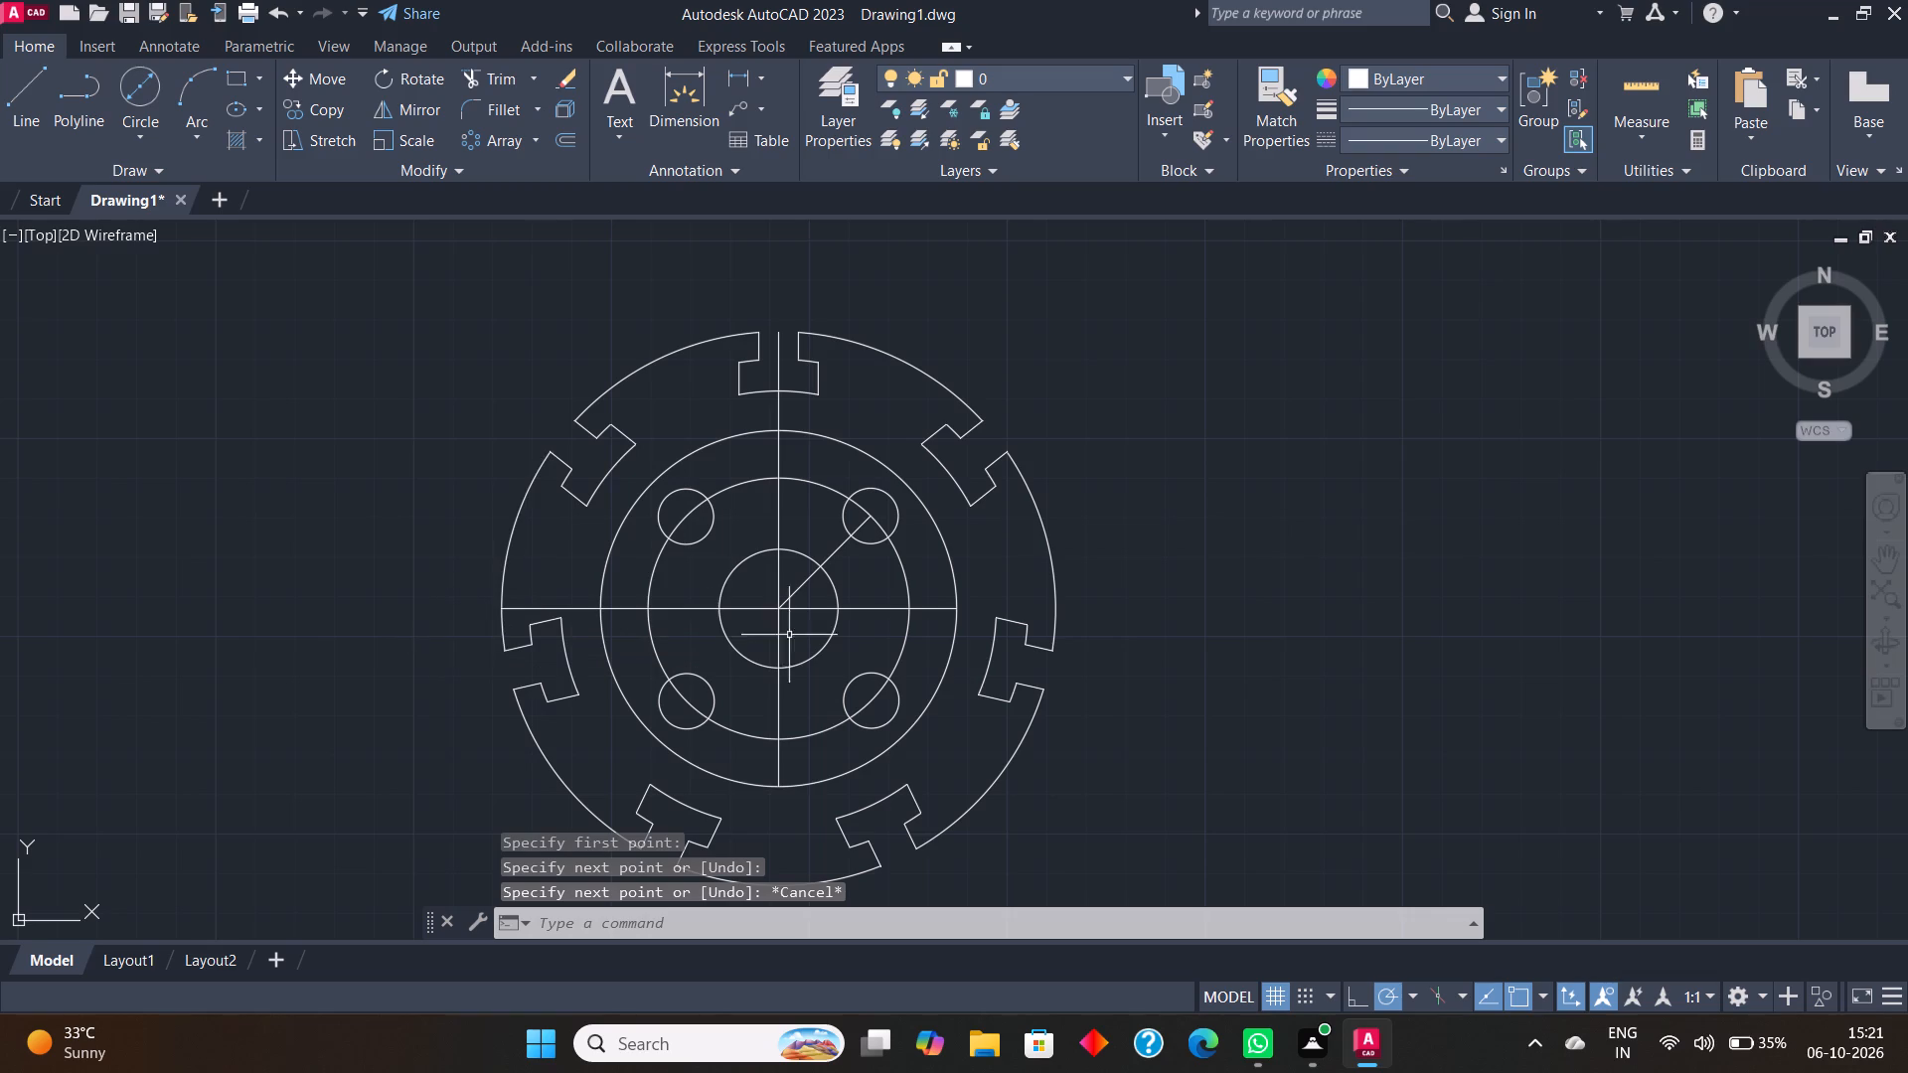
pyautogui.click(12, 87)
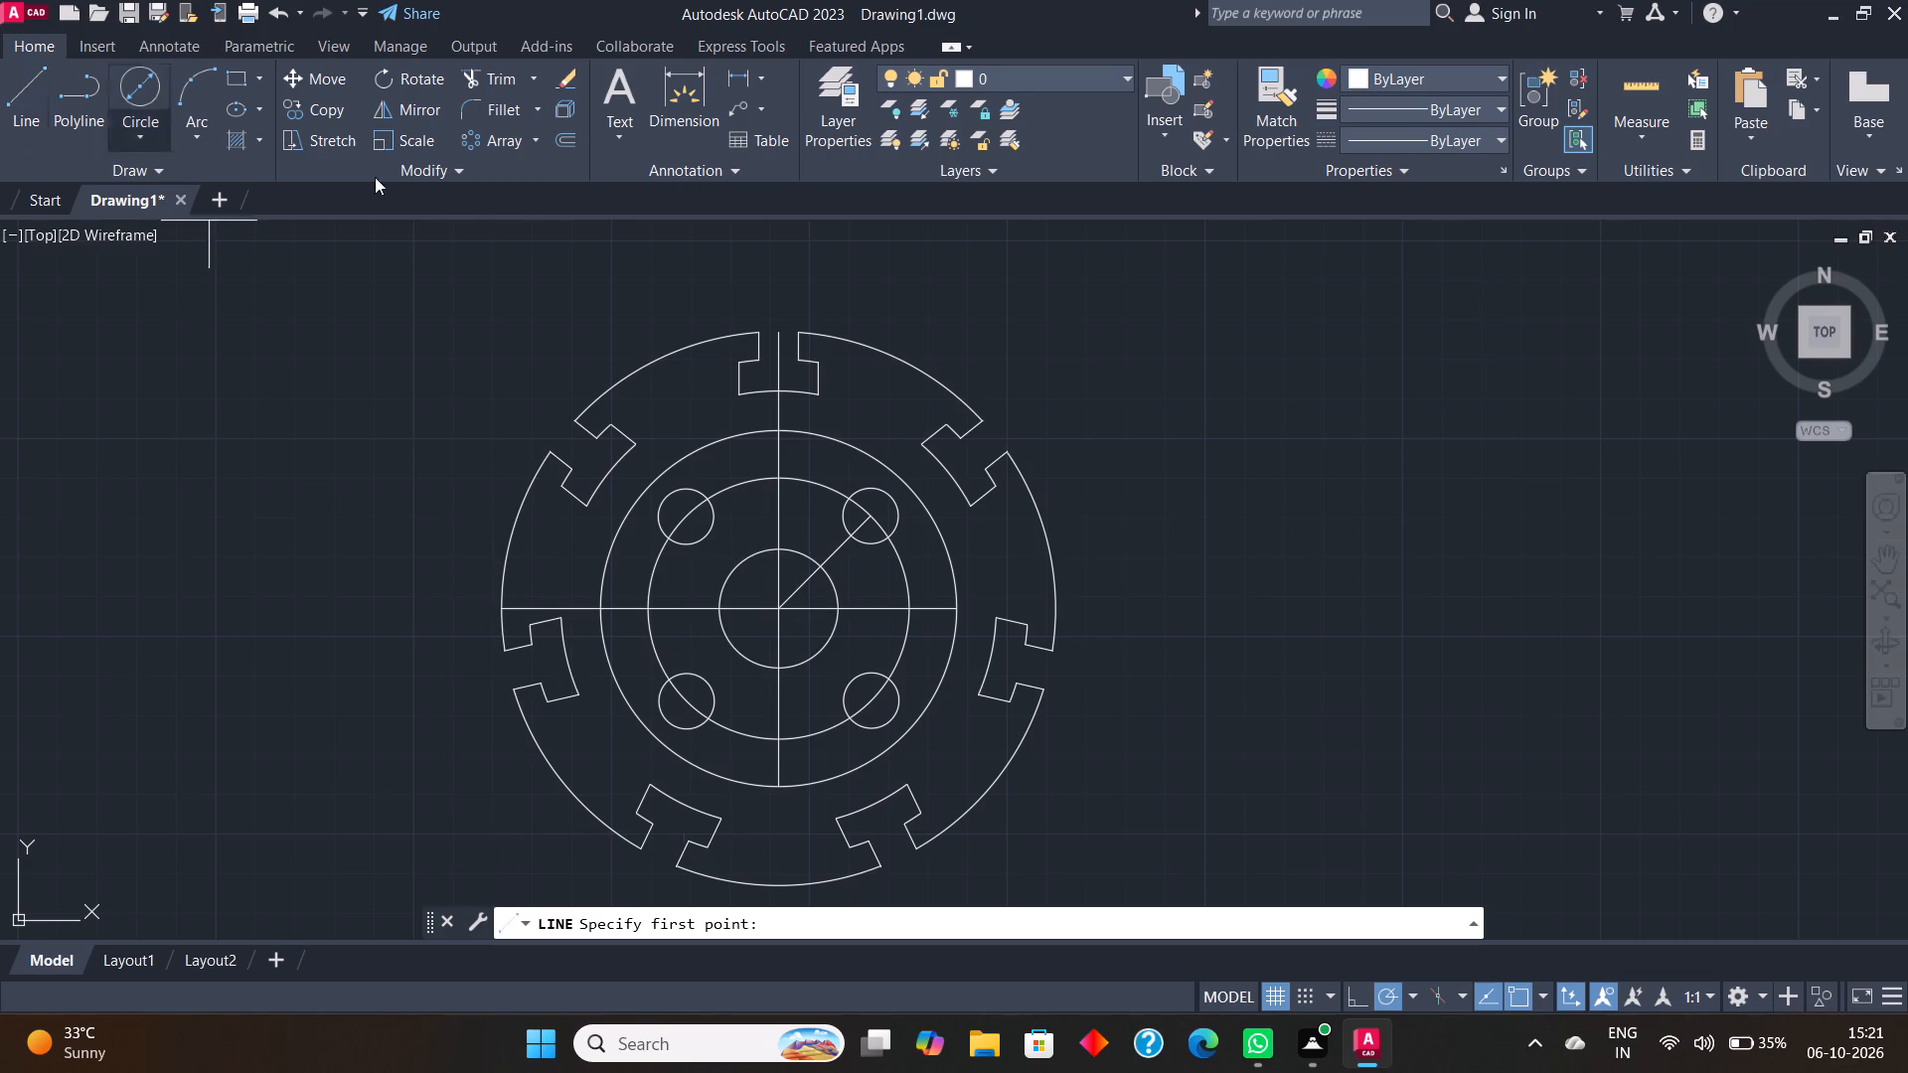
pyautogui.click(956, 611)
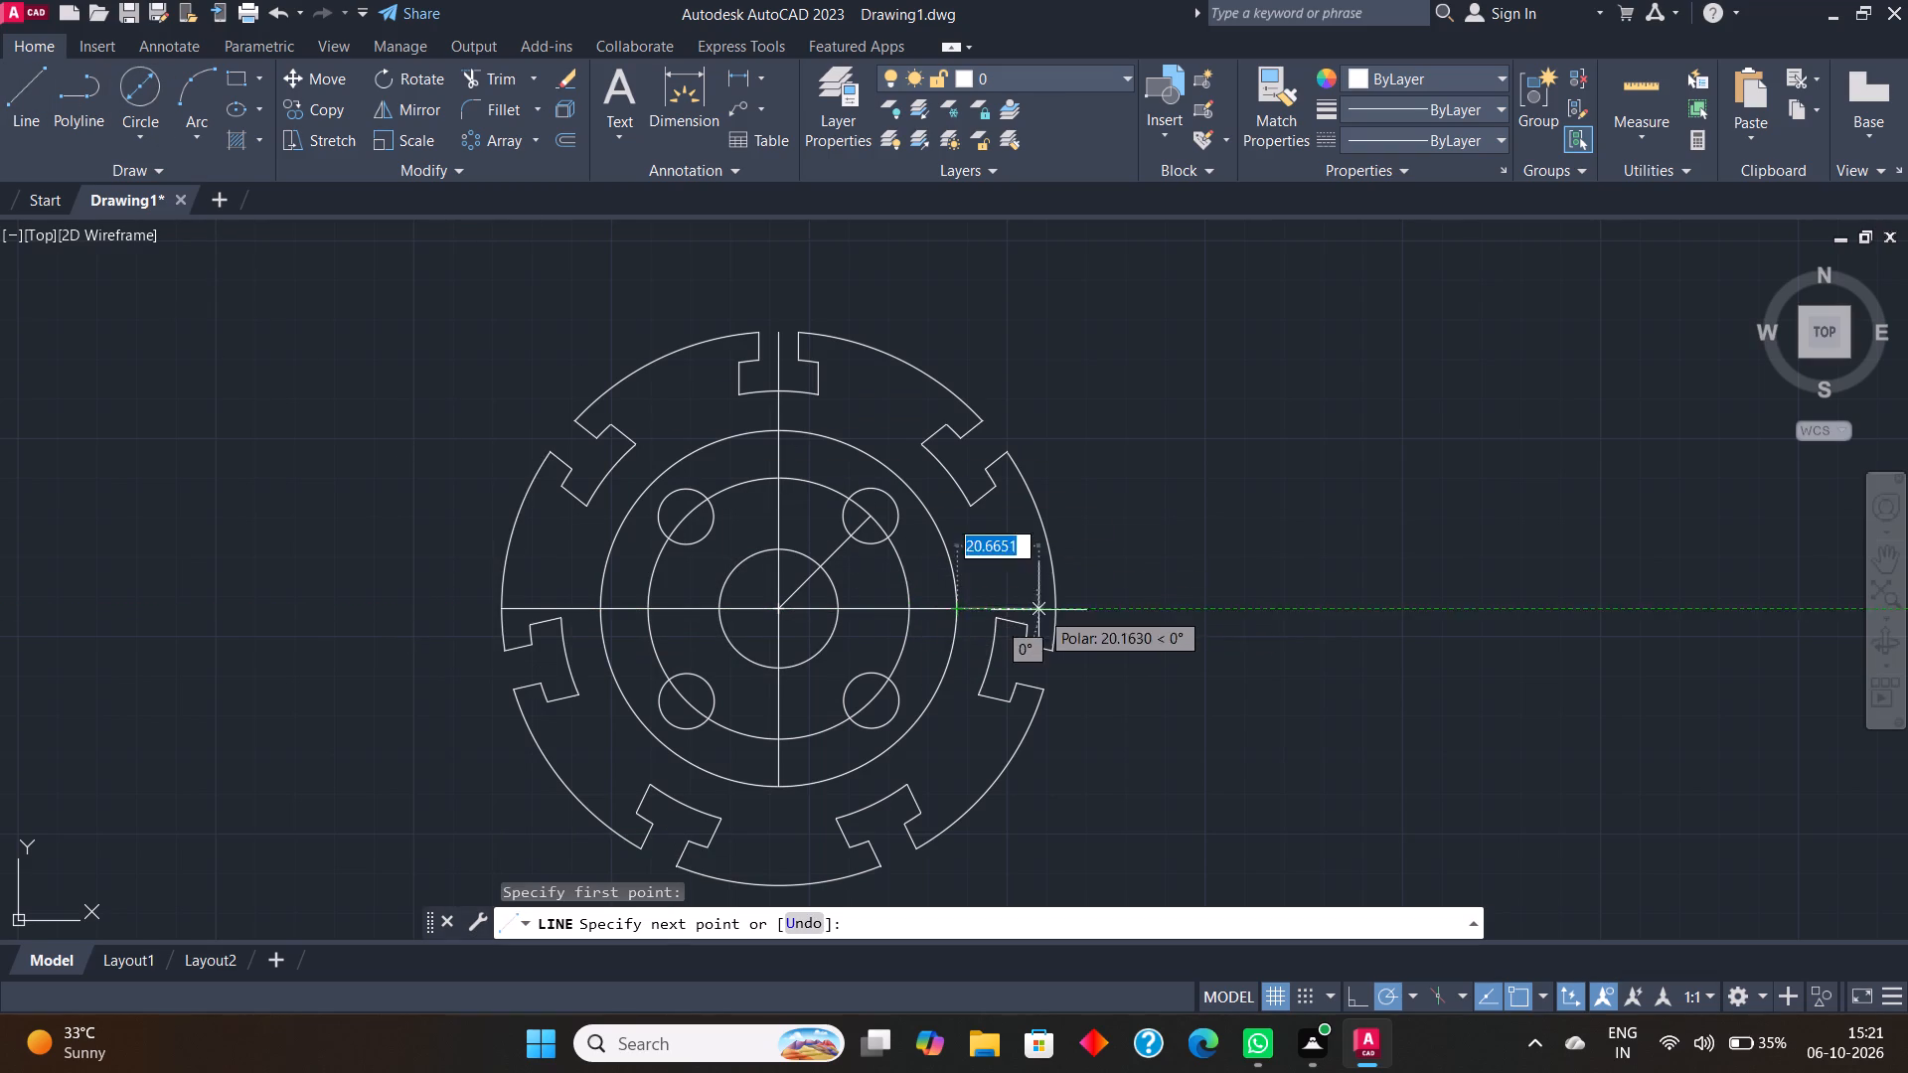
pyautogui.click(1054, 603)
pyautogui.press('Escape')
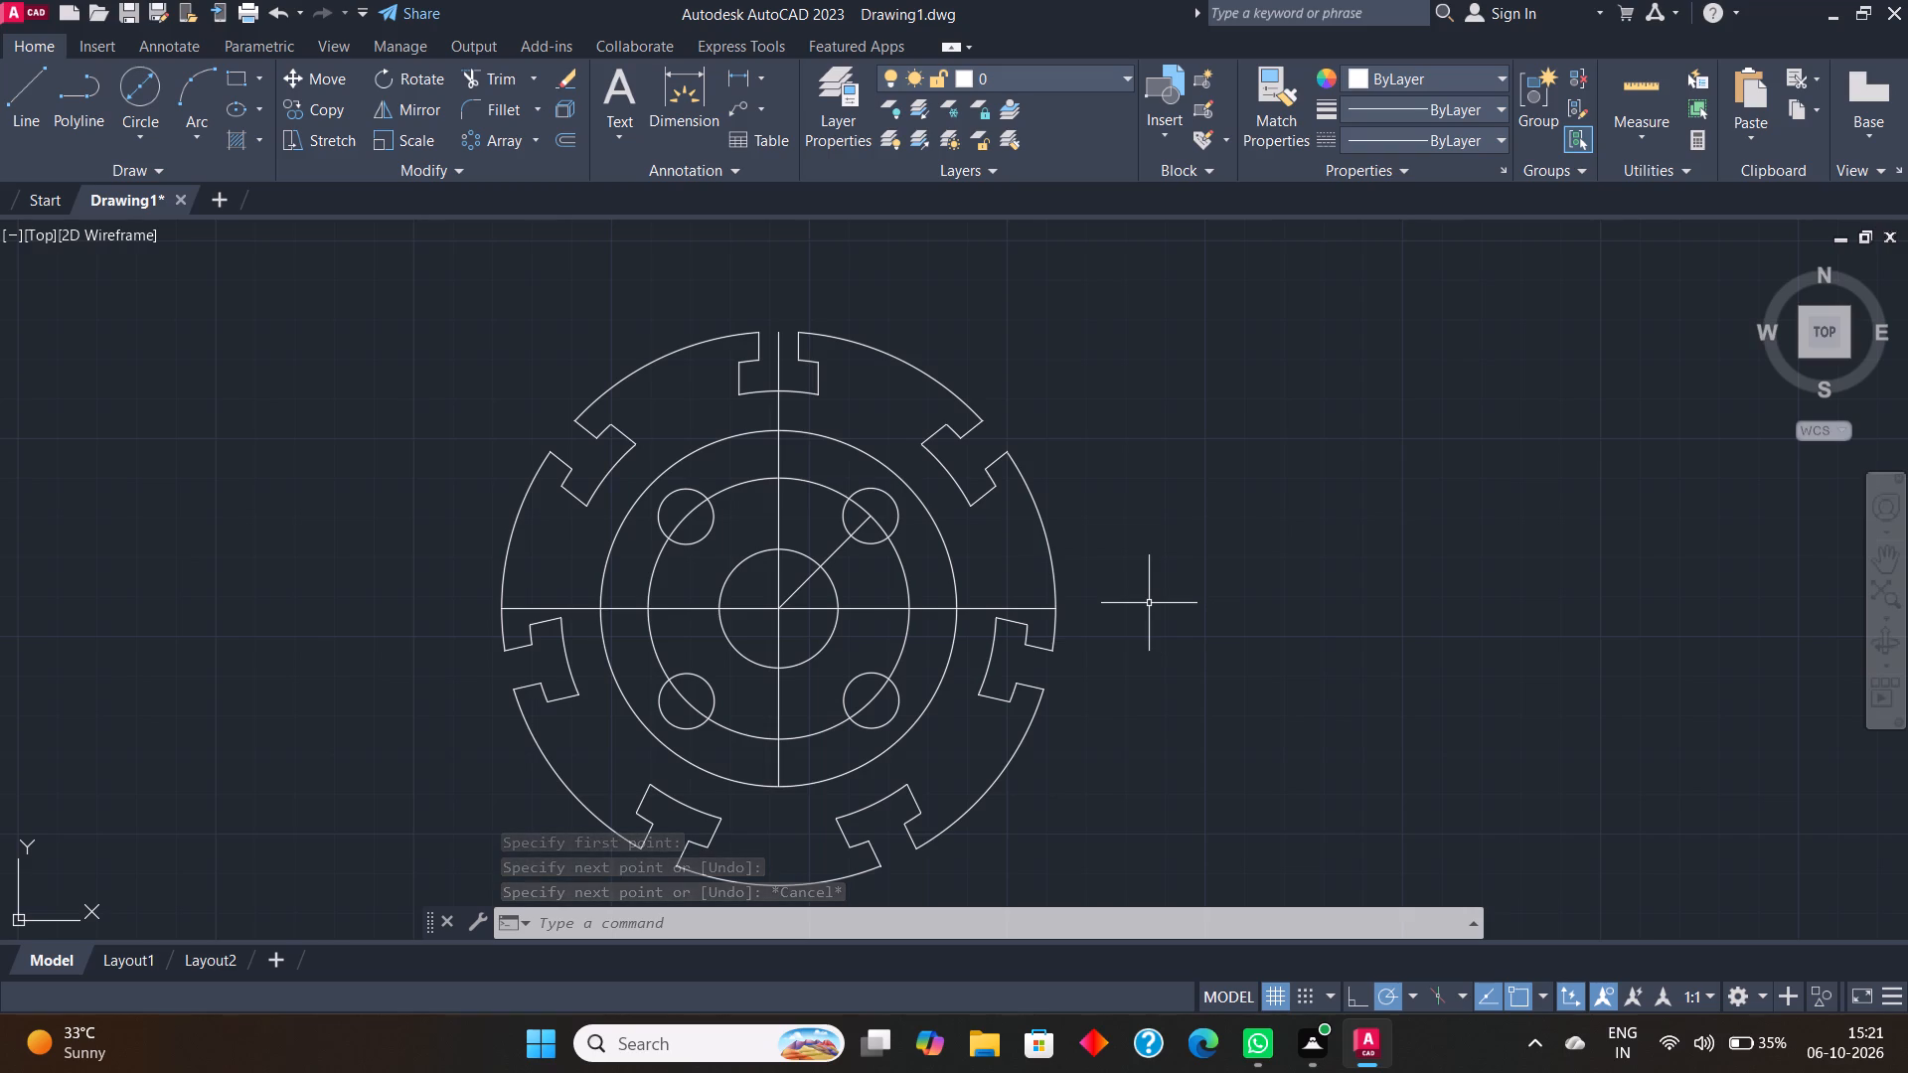
# Join the four collinear horizontal centreline segments into one line.
pyautogui.click(574, 609)
pyautogui.click(637, 609)
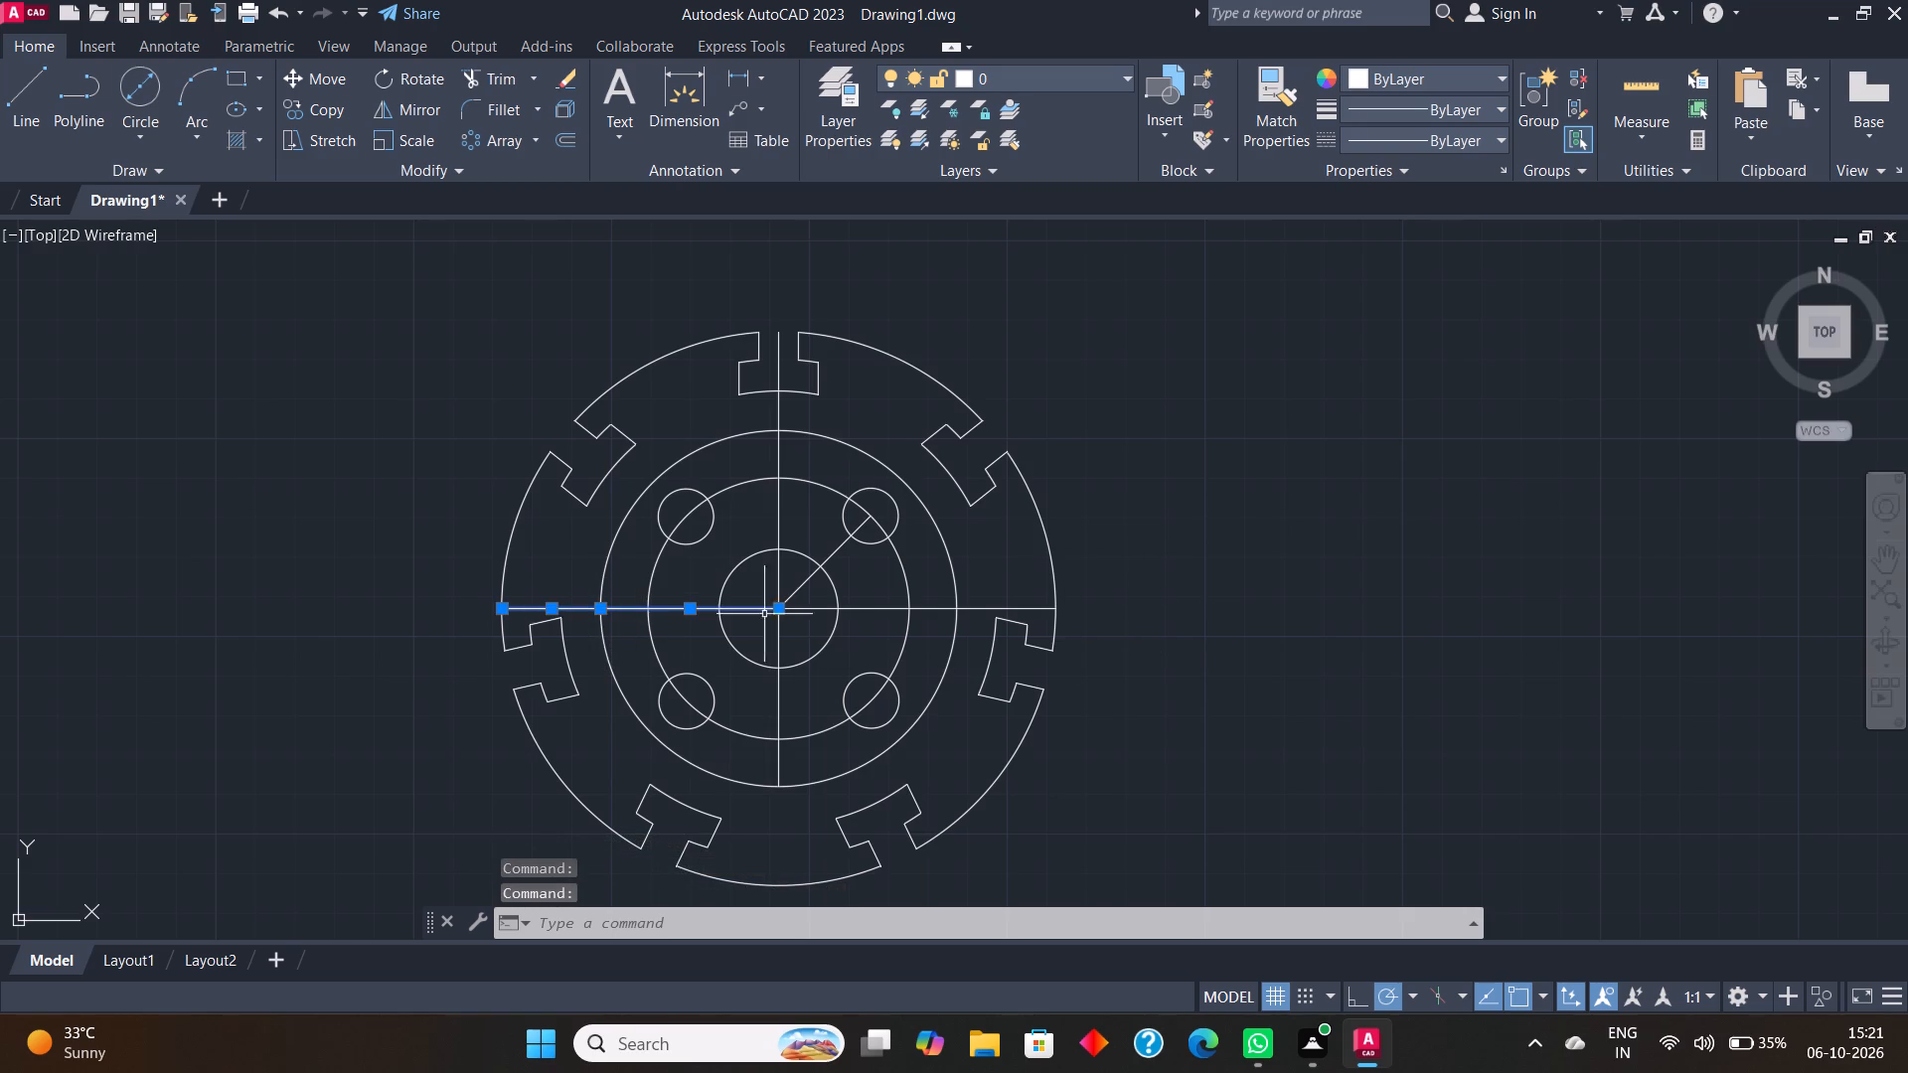
pyautogui.click(816, 609)
pyautogui.click(993, 609)
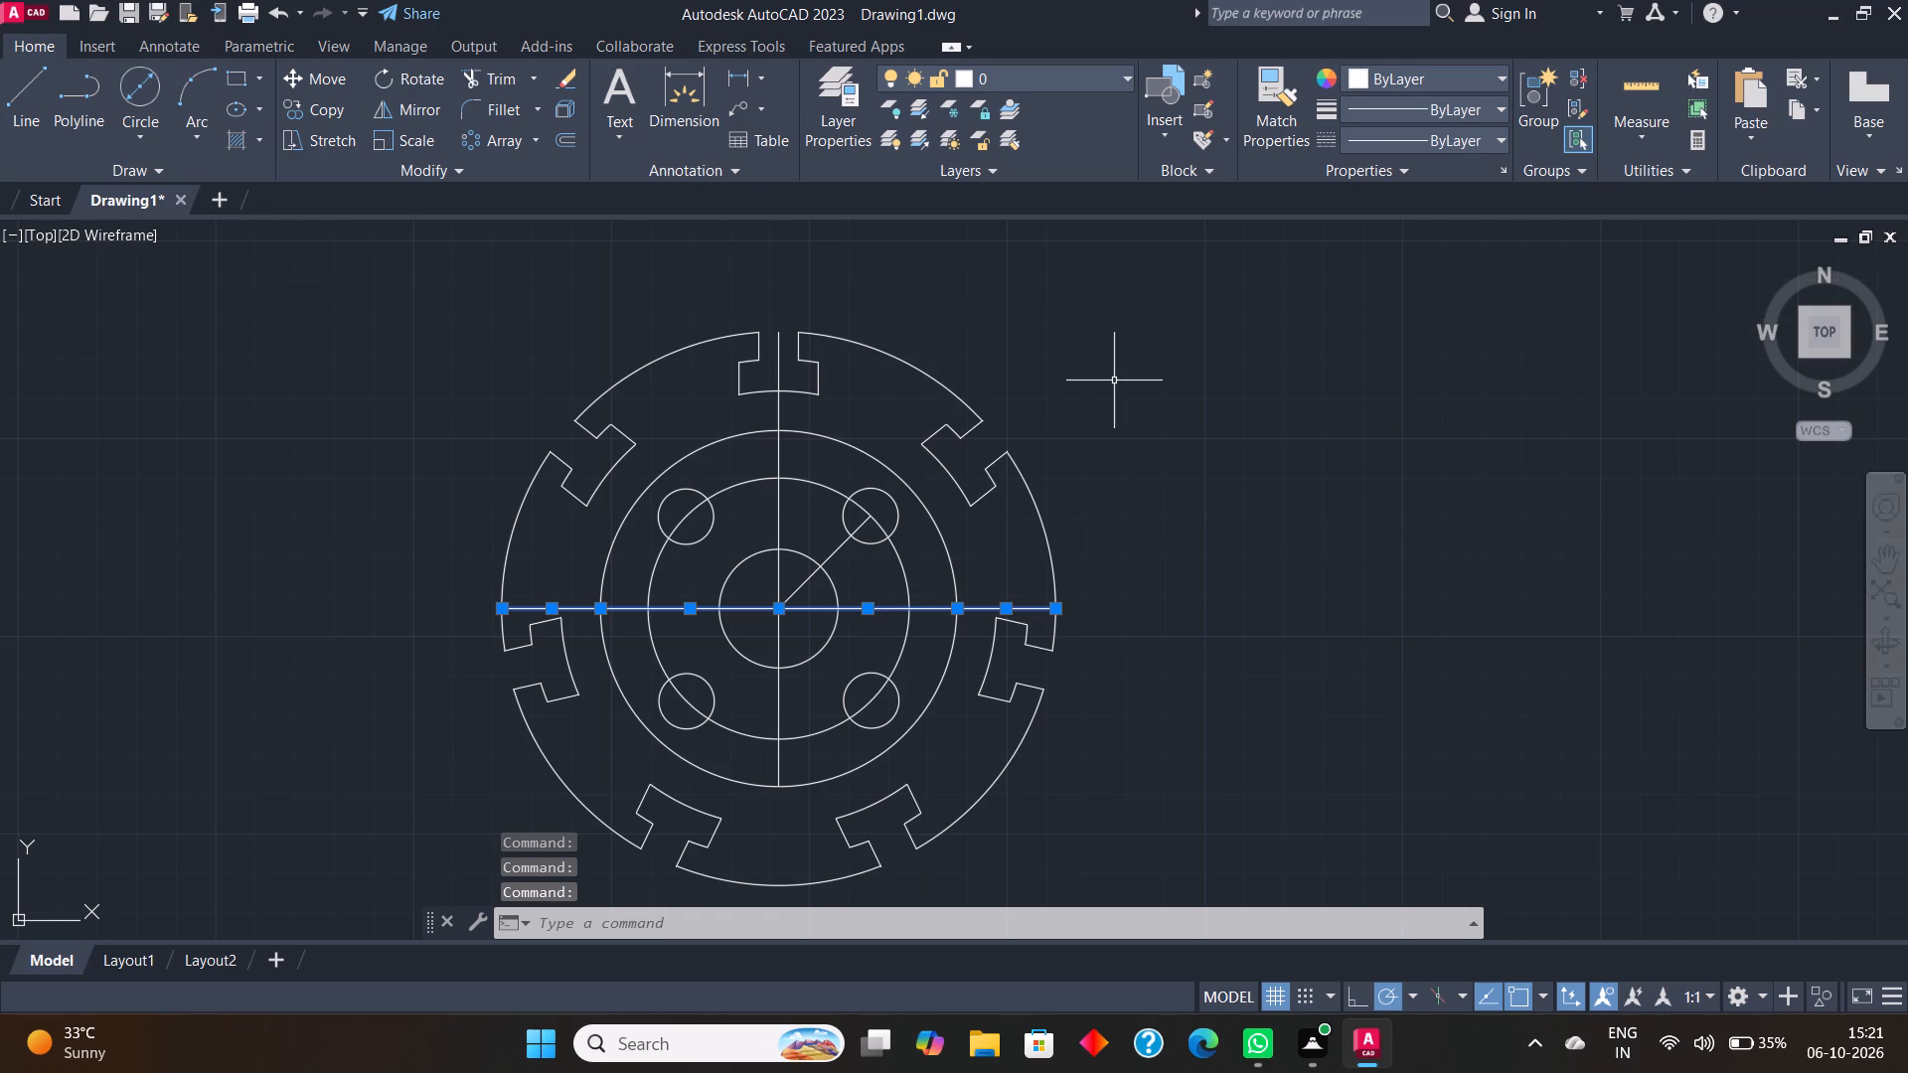
pyautogui.press('j')
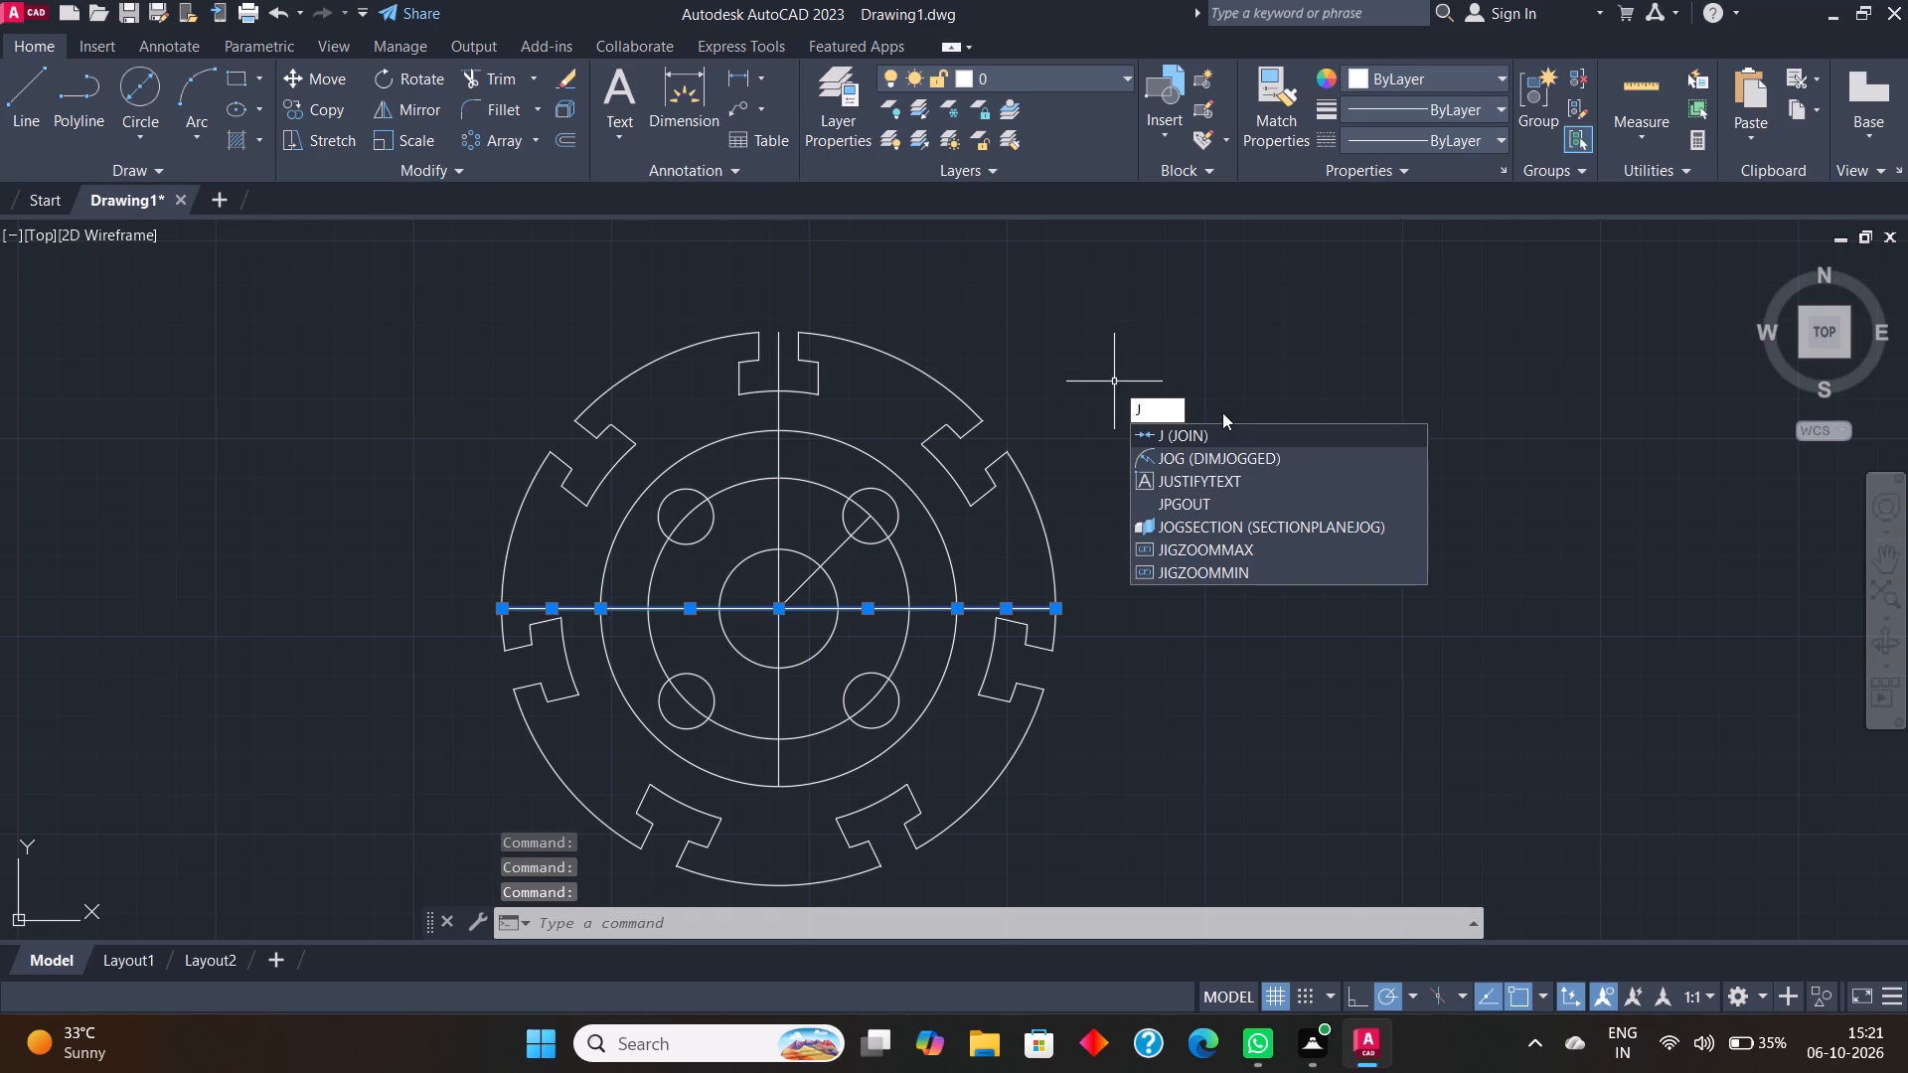
pyautogui.click(1236, 431)
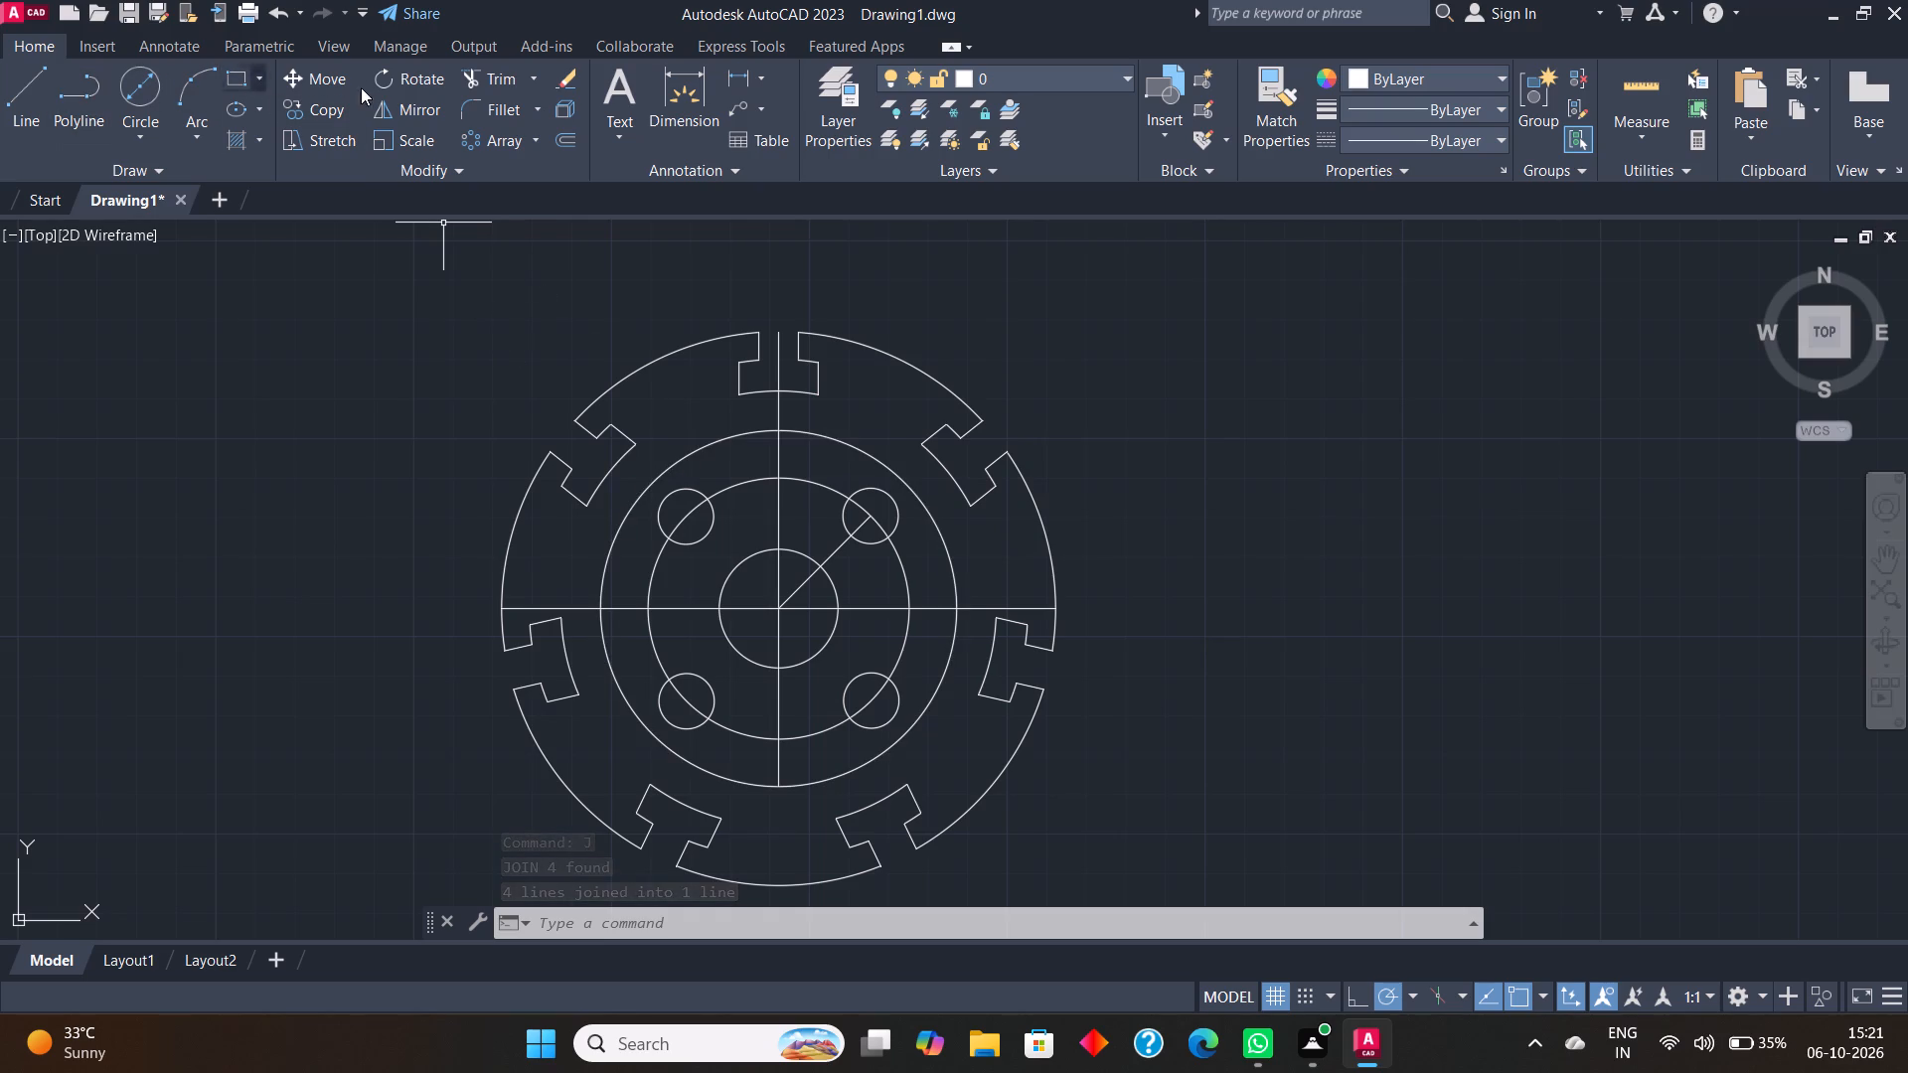
# Draw a vertical line from the 90 diameter circle's bottom quadrant down to the 140 diameter outline.
pyautogui.click(41, 77)
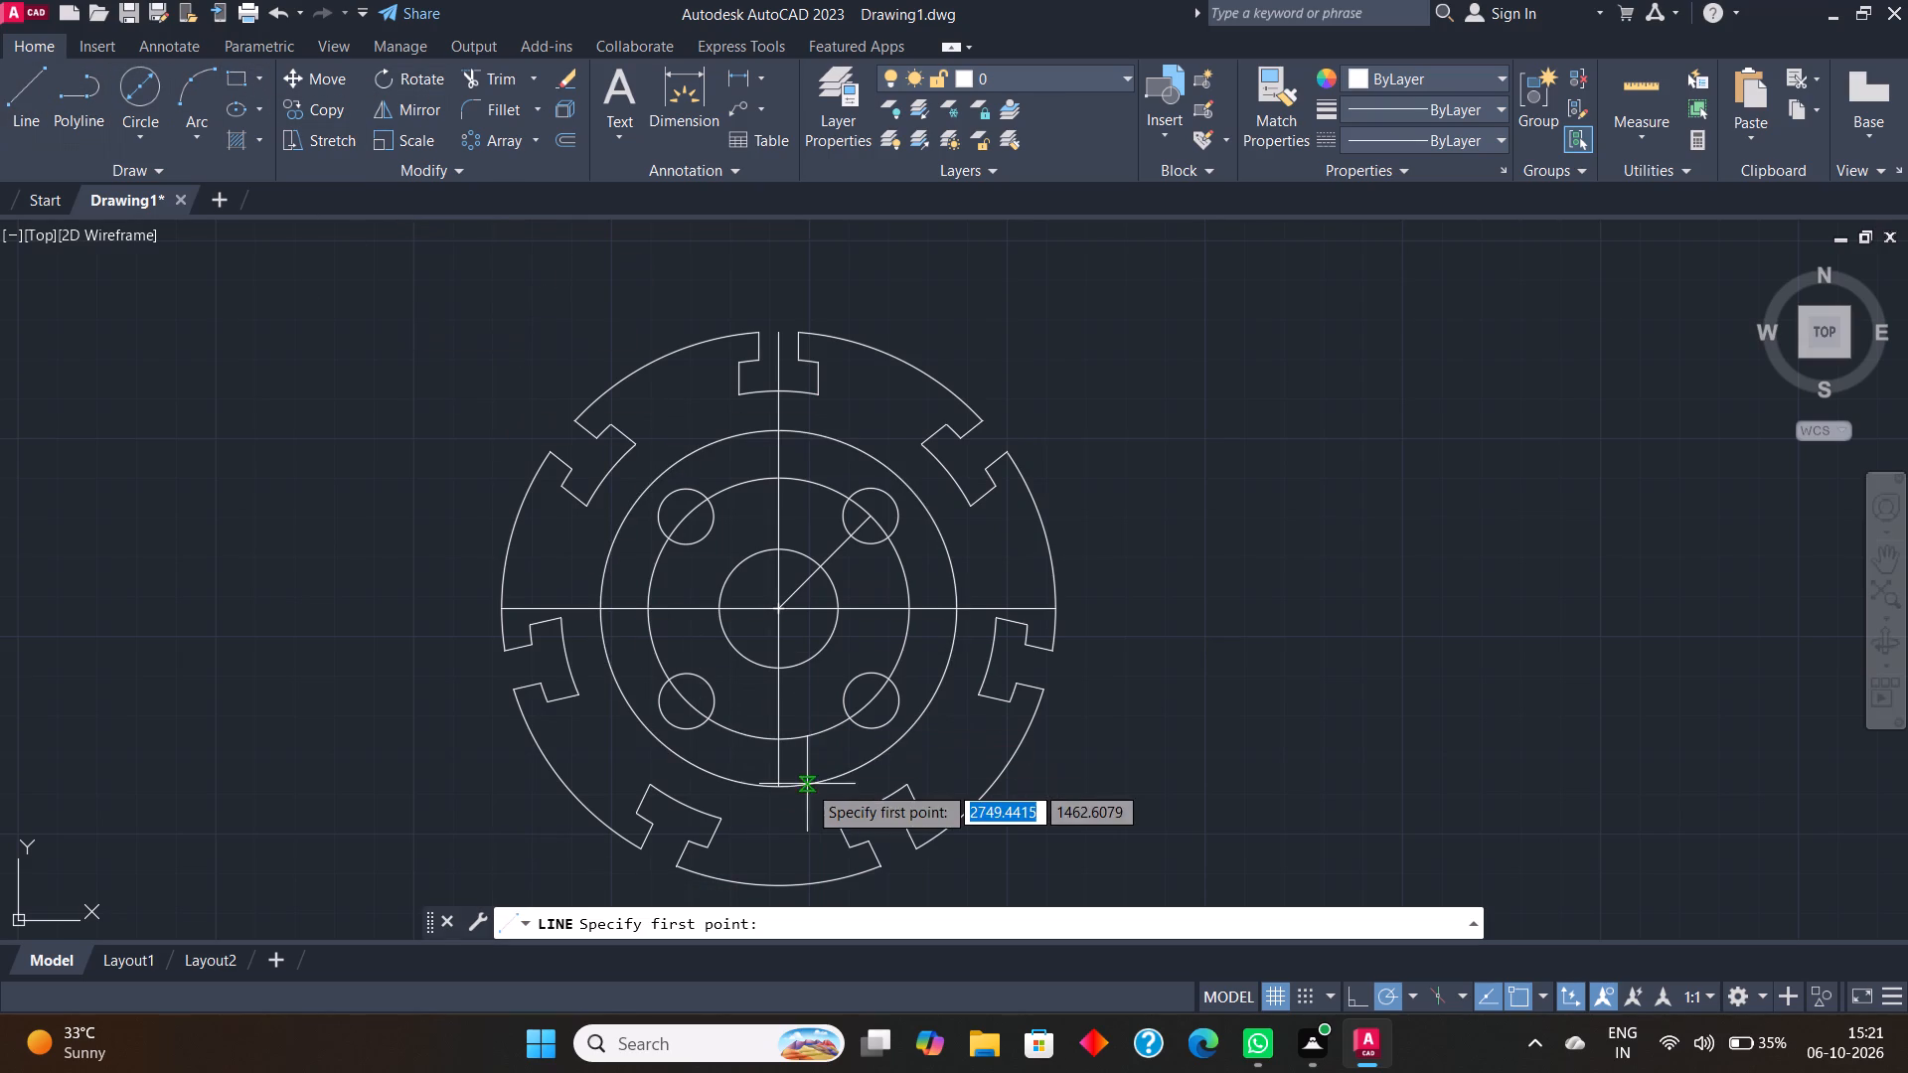
pyautogui.scroll(2, 807, 784)
pyautogui.scroll(-4, 799, 753)
pyautogui.scroll(2, 804, 770)
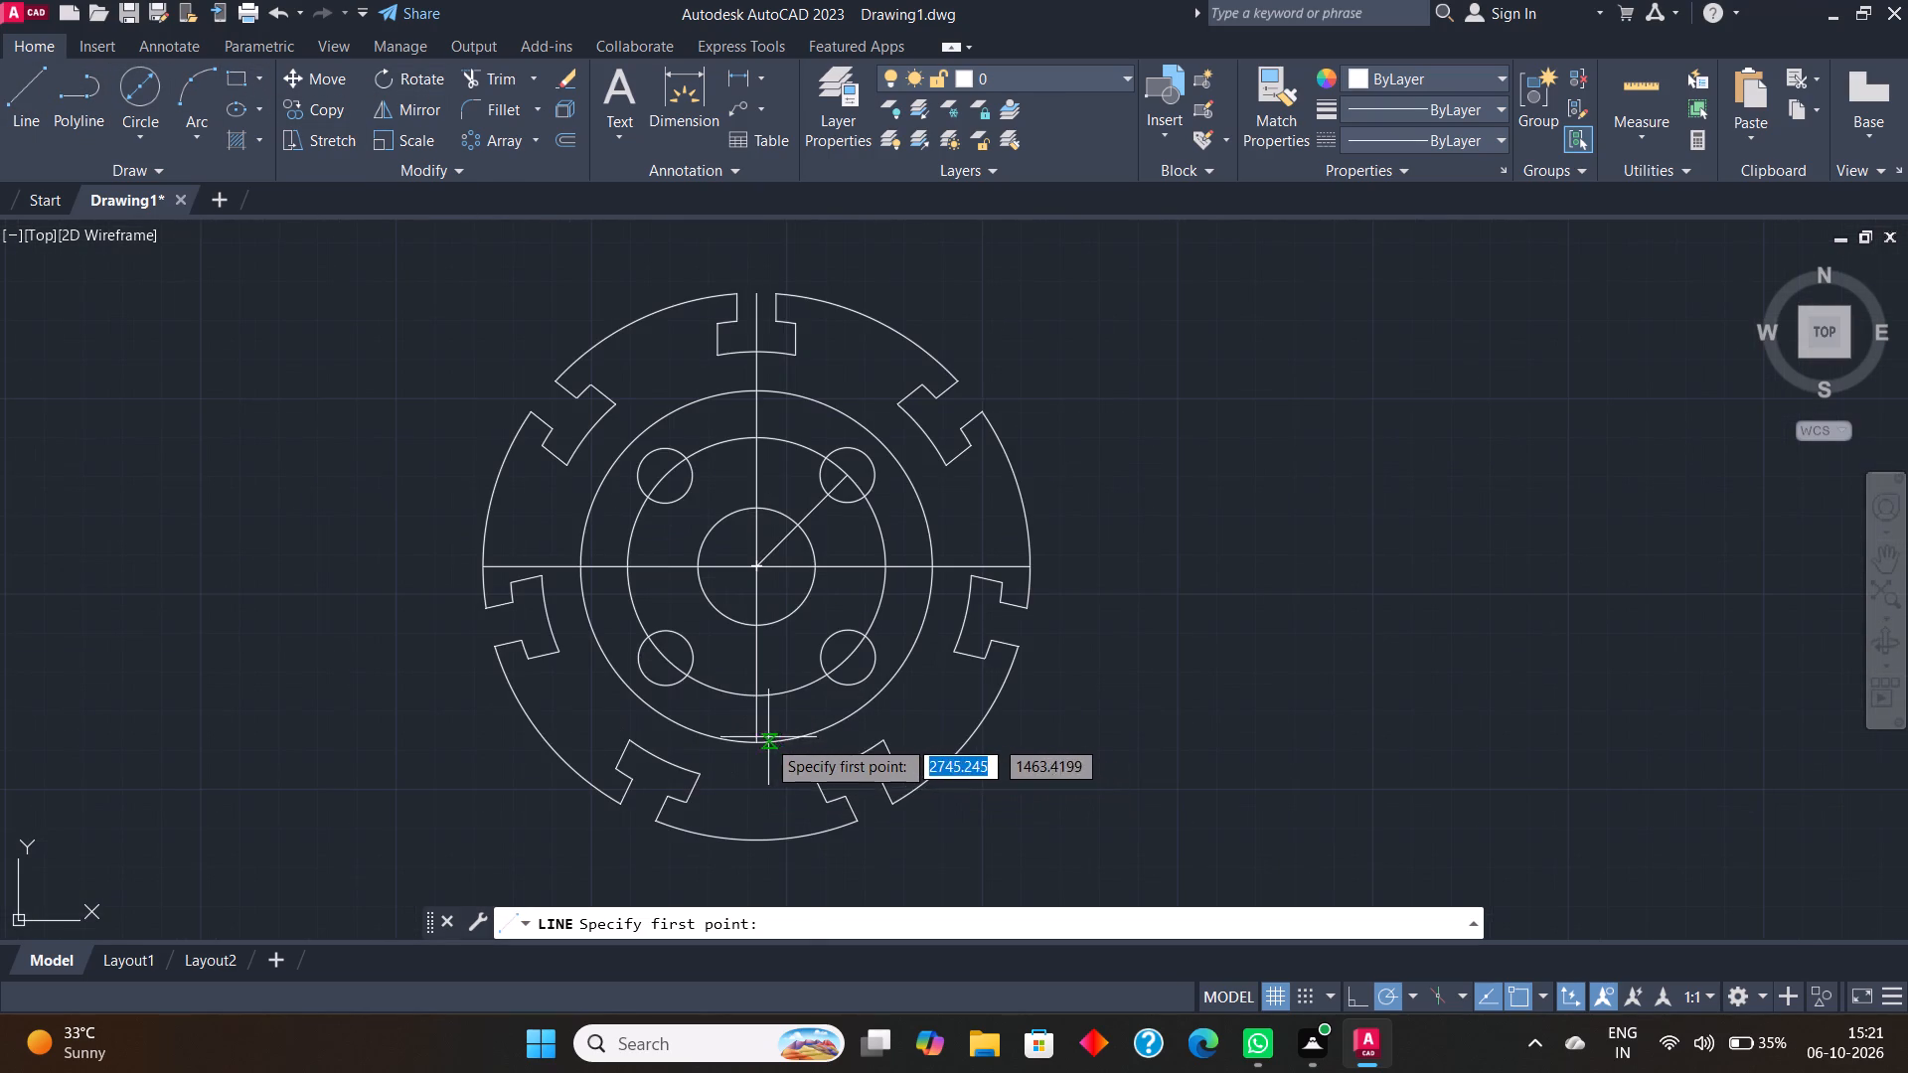
pyautogui.click(757, 739)
pyautogui.click(755, 843)
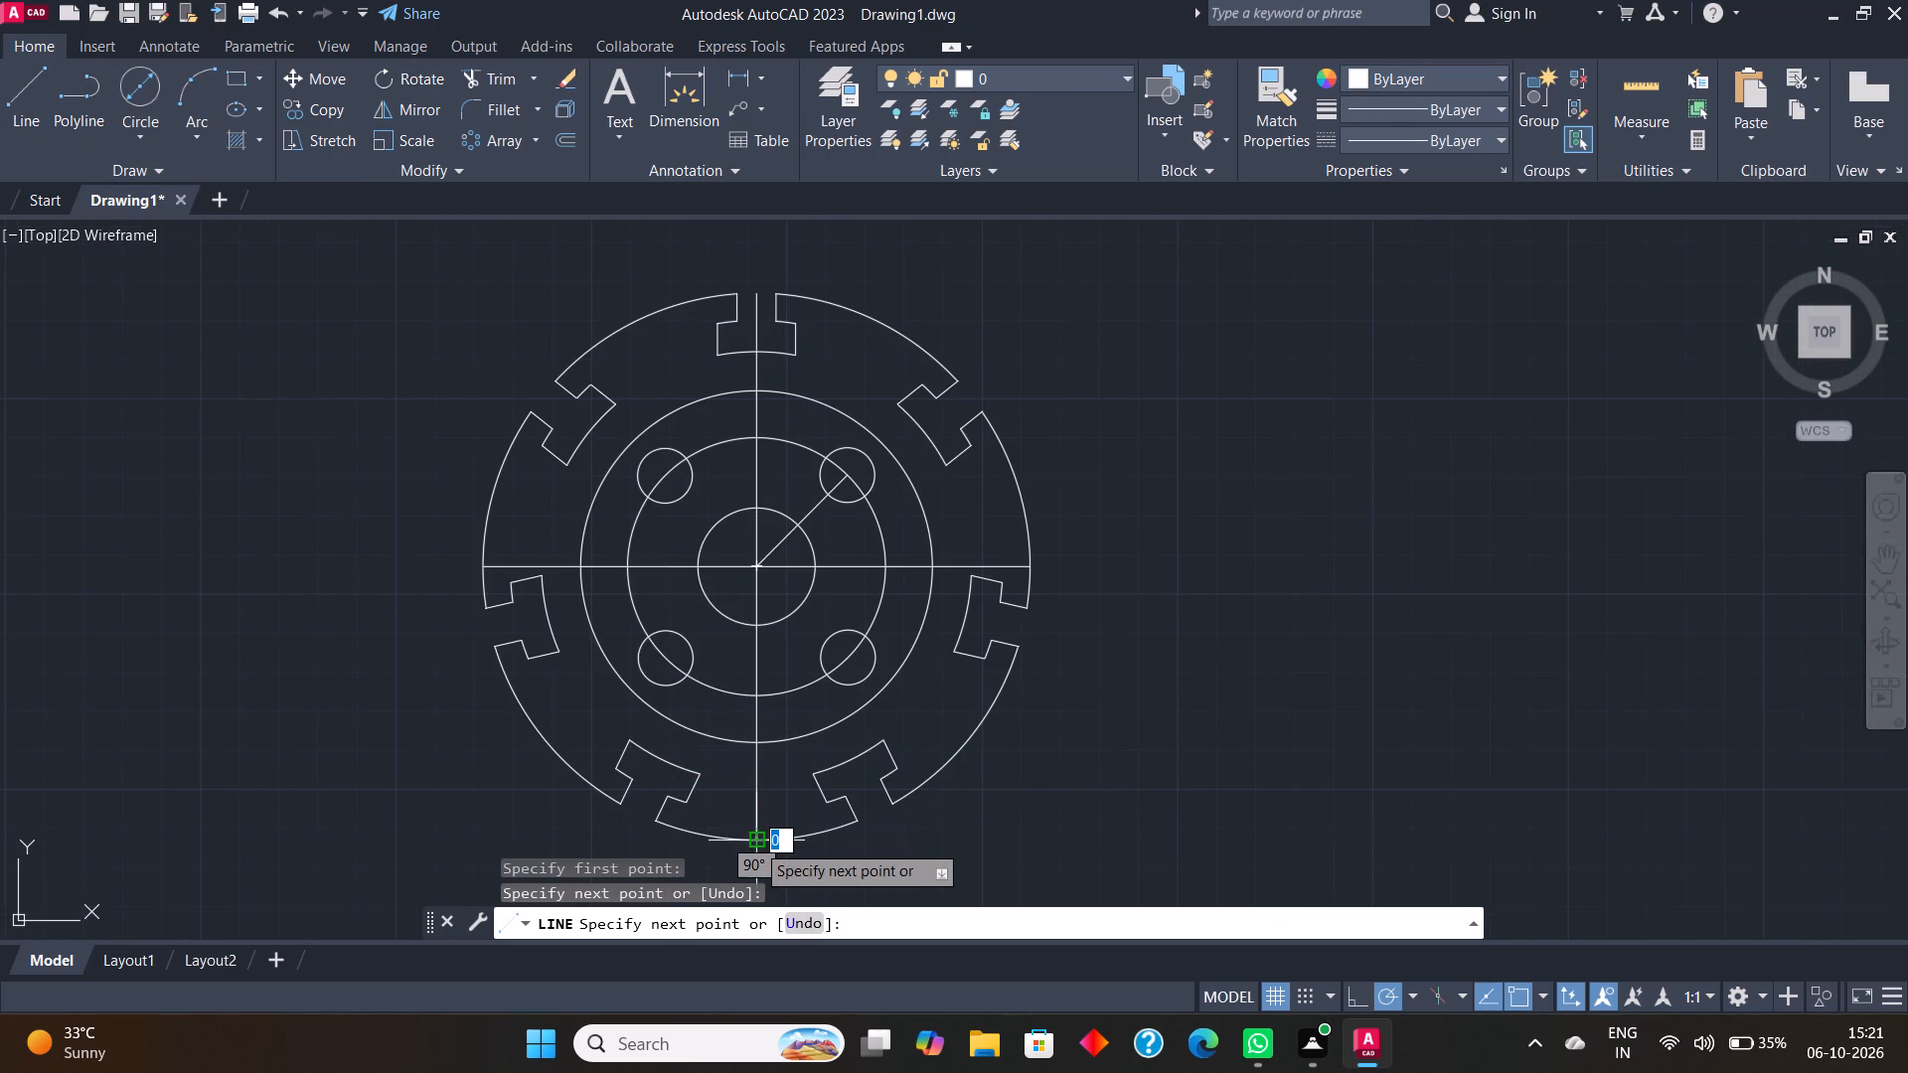
pyautogui.press('Escape')
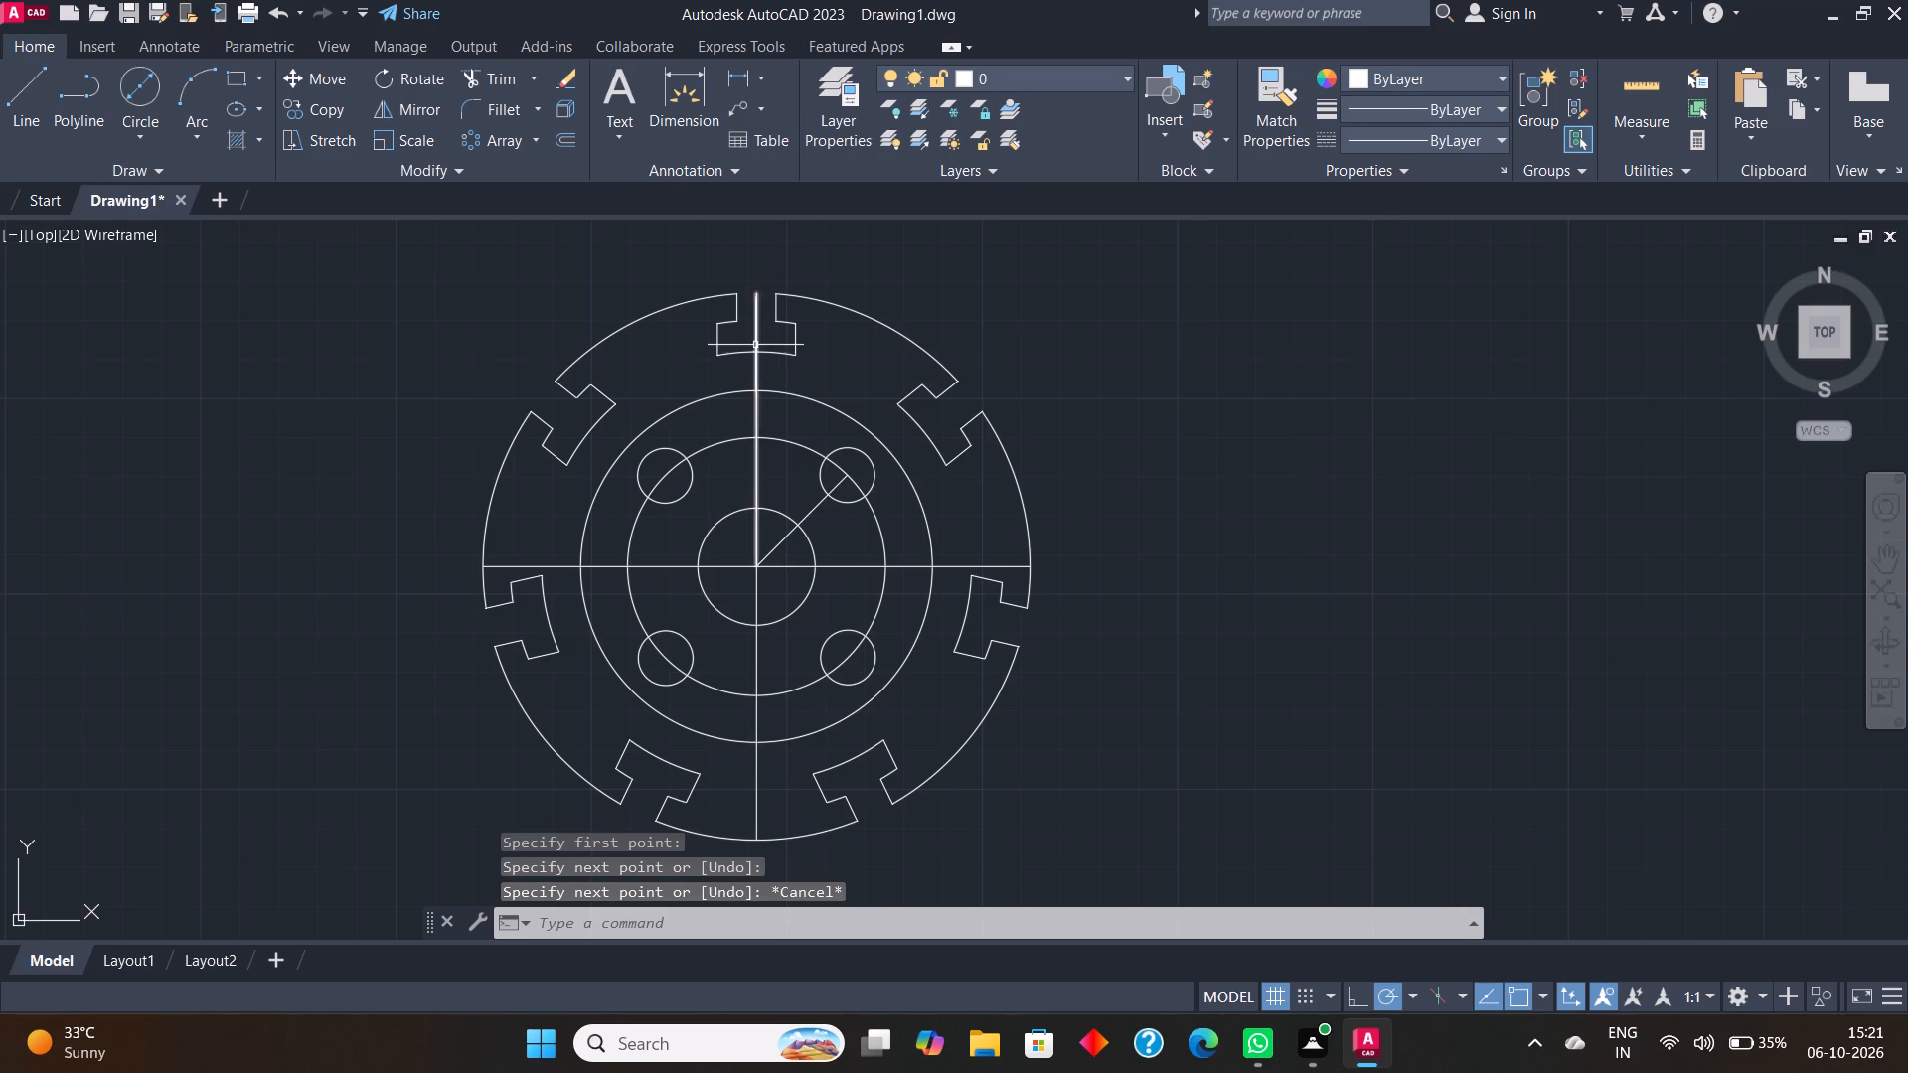
# Join the three collinear vertical centreline segments into one line.
pyautogui.click(755, 361)
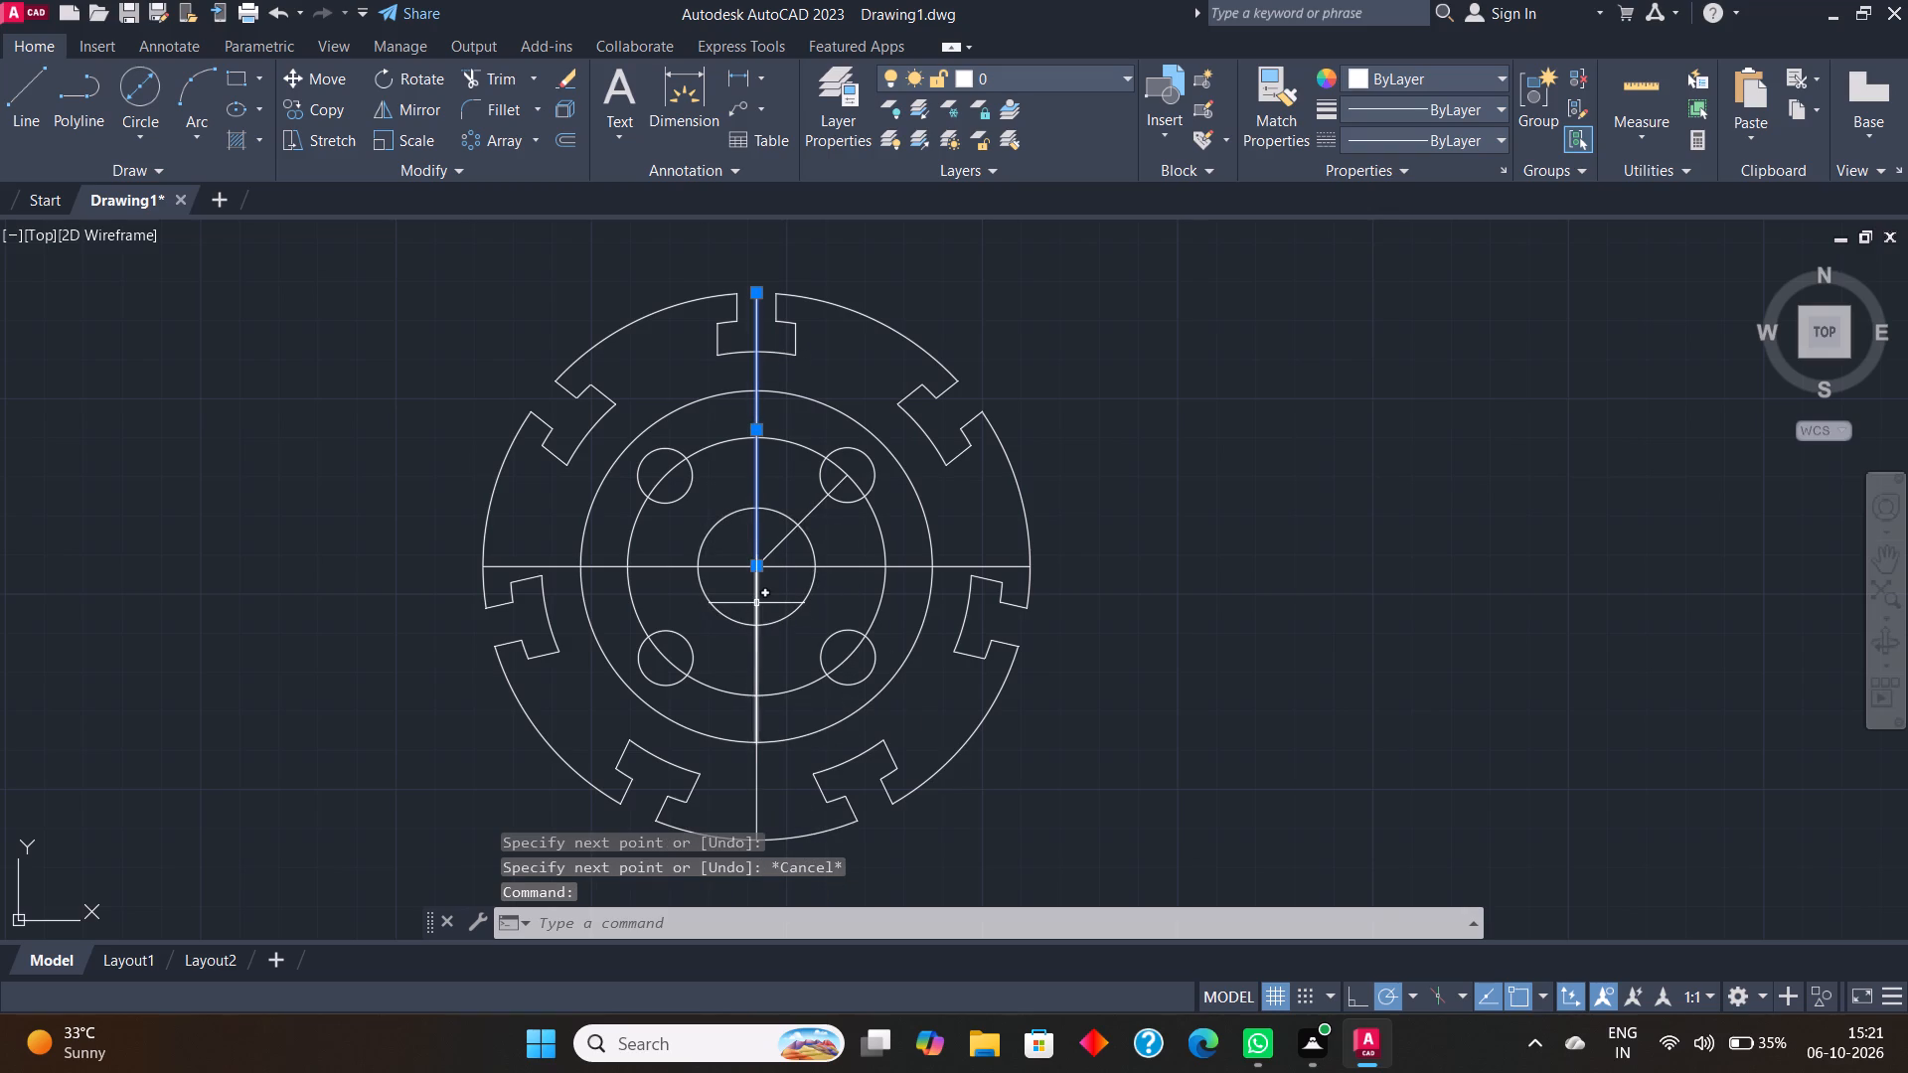
pyautogui.click(756, 603)
pyautogui.click(758, 764)
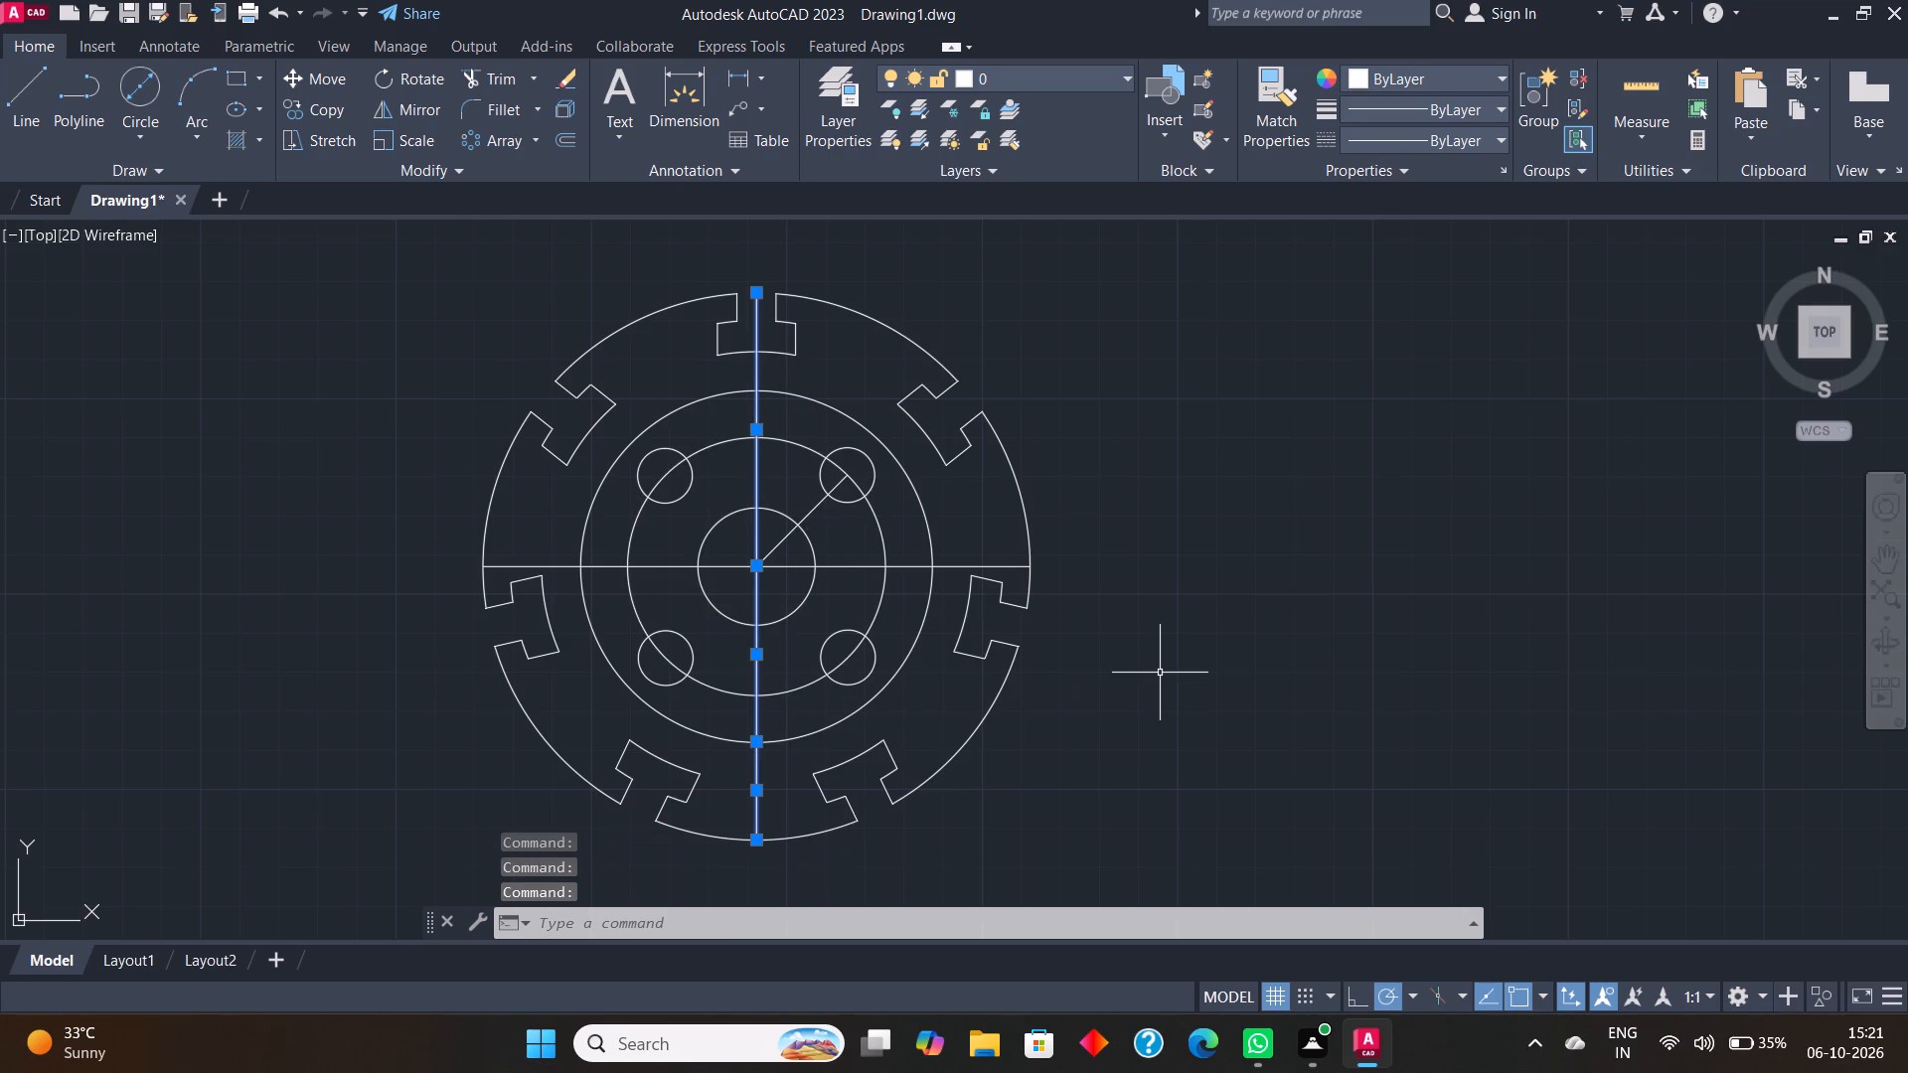
pyautogui.press('j')
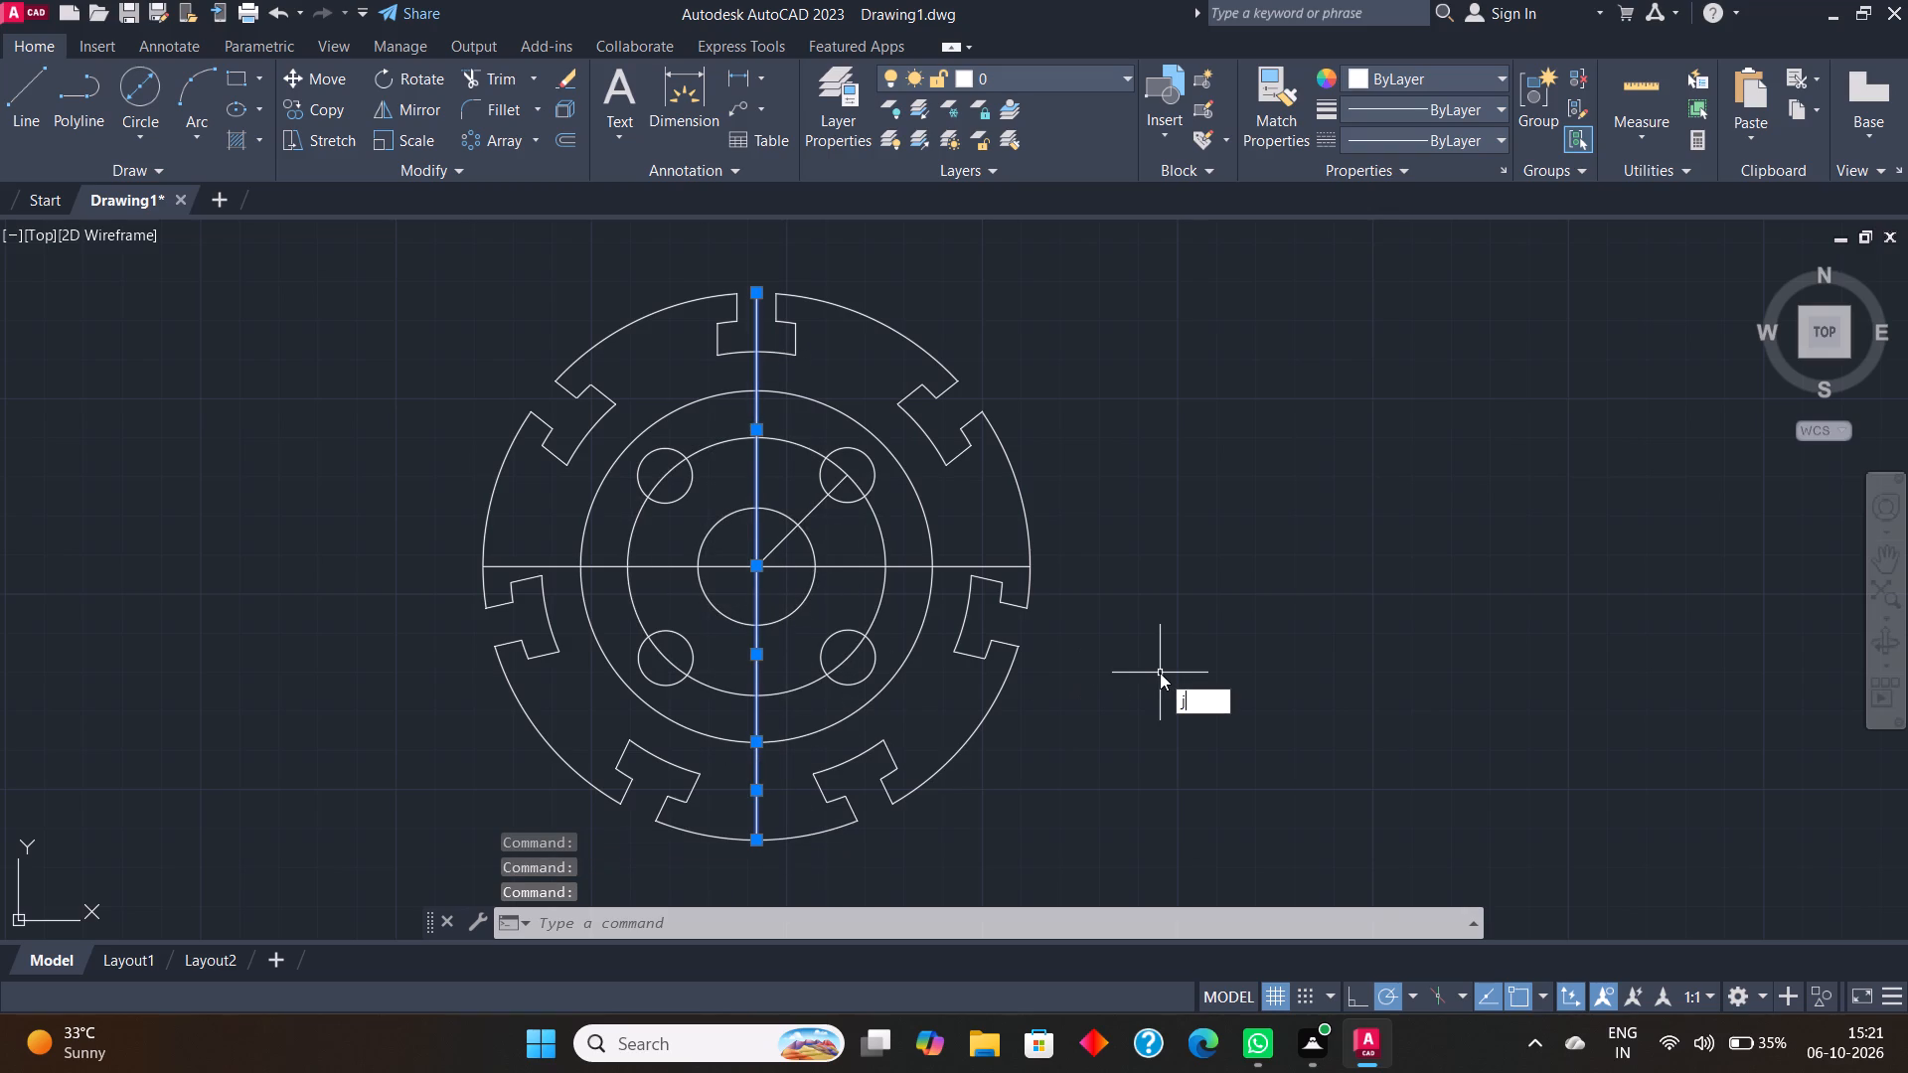
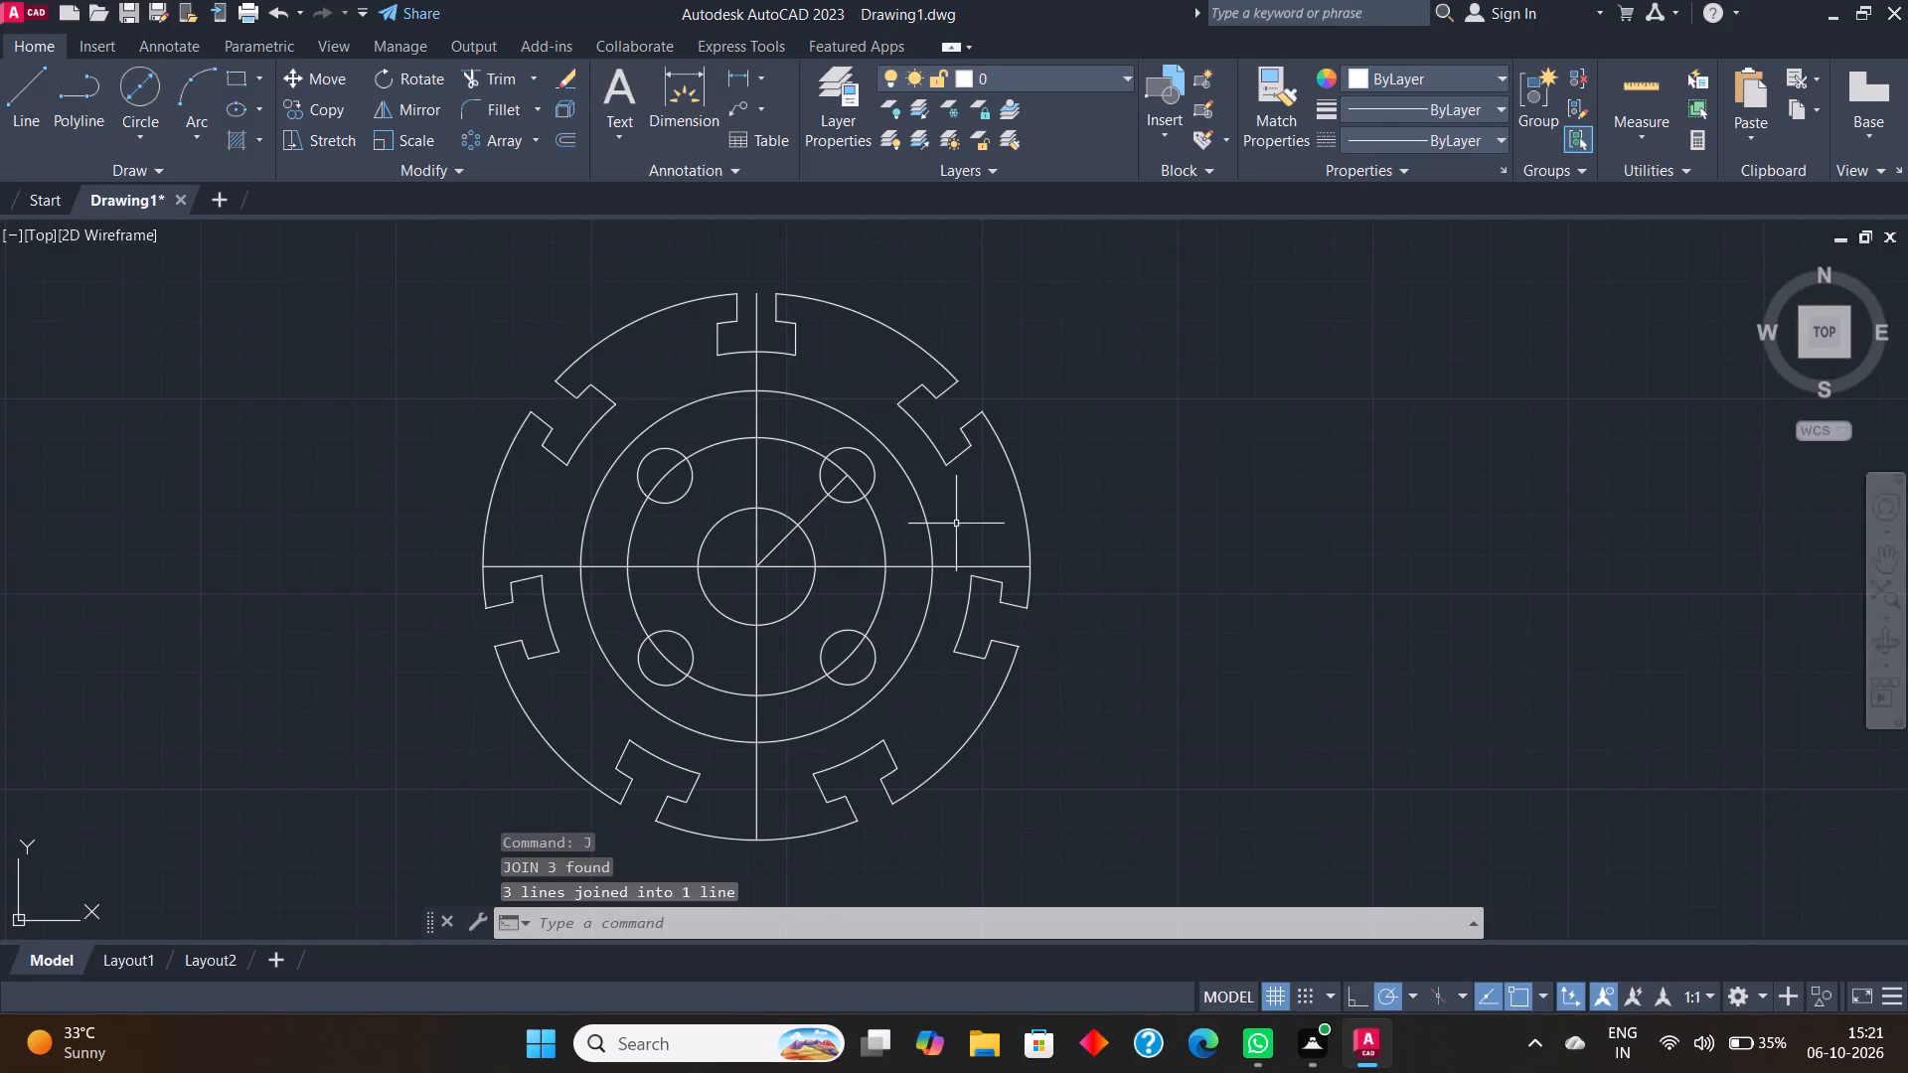
# Move the full-length vertical and horizontal centrelines from layer 0 to Layer1.
pyautogui.click(754, 374)
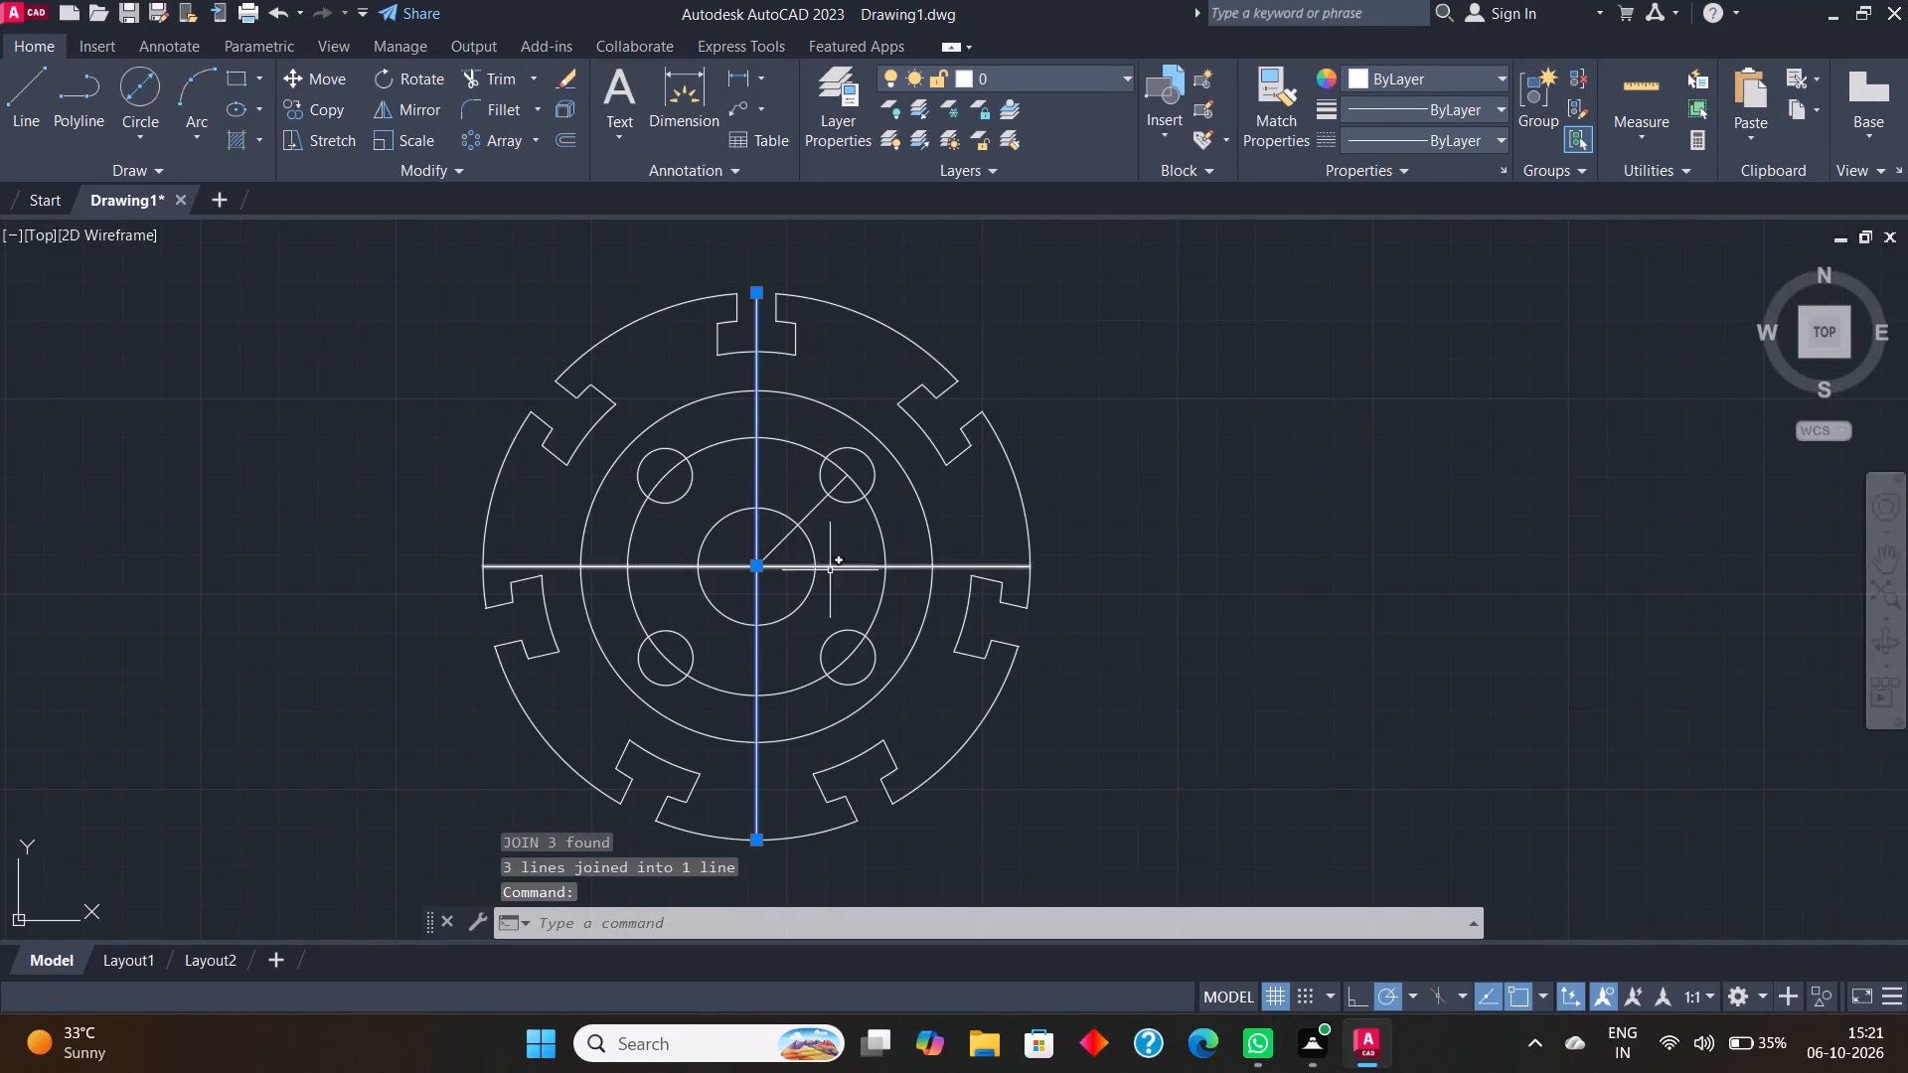
pyautogui.click(856, 567)
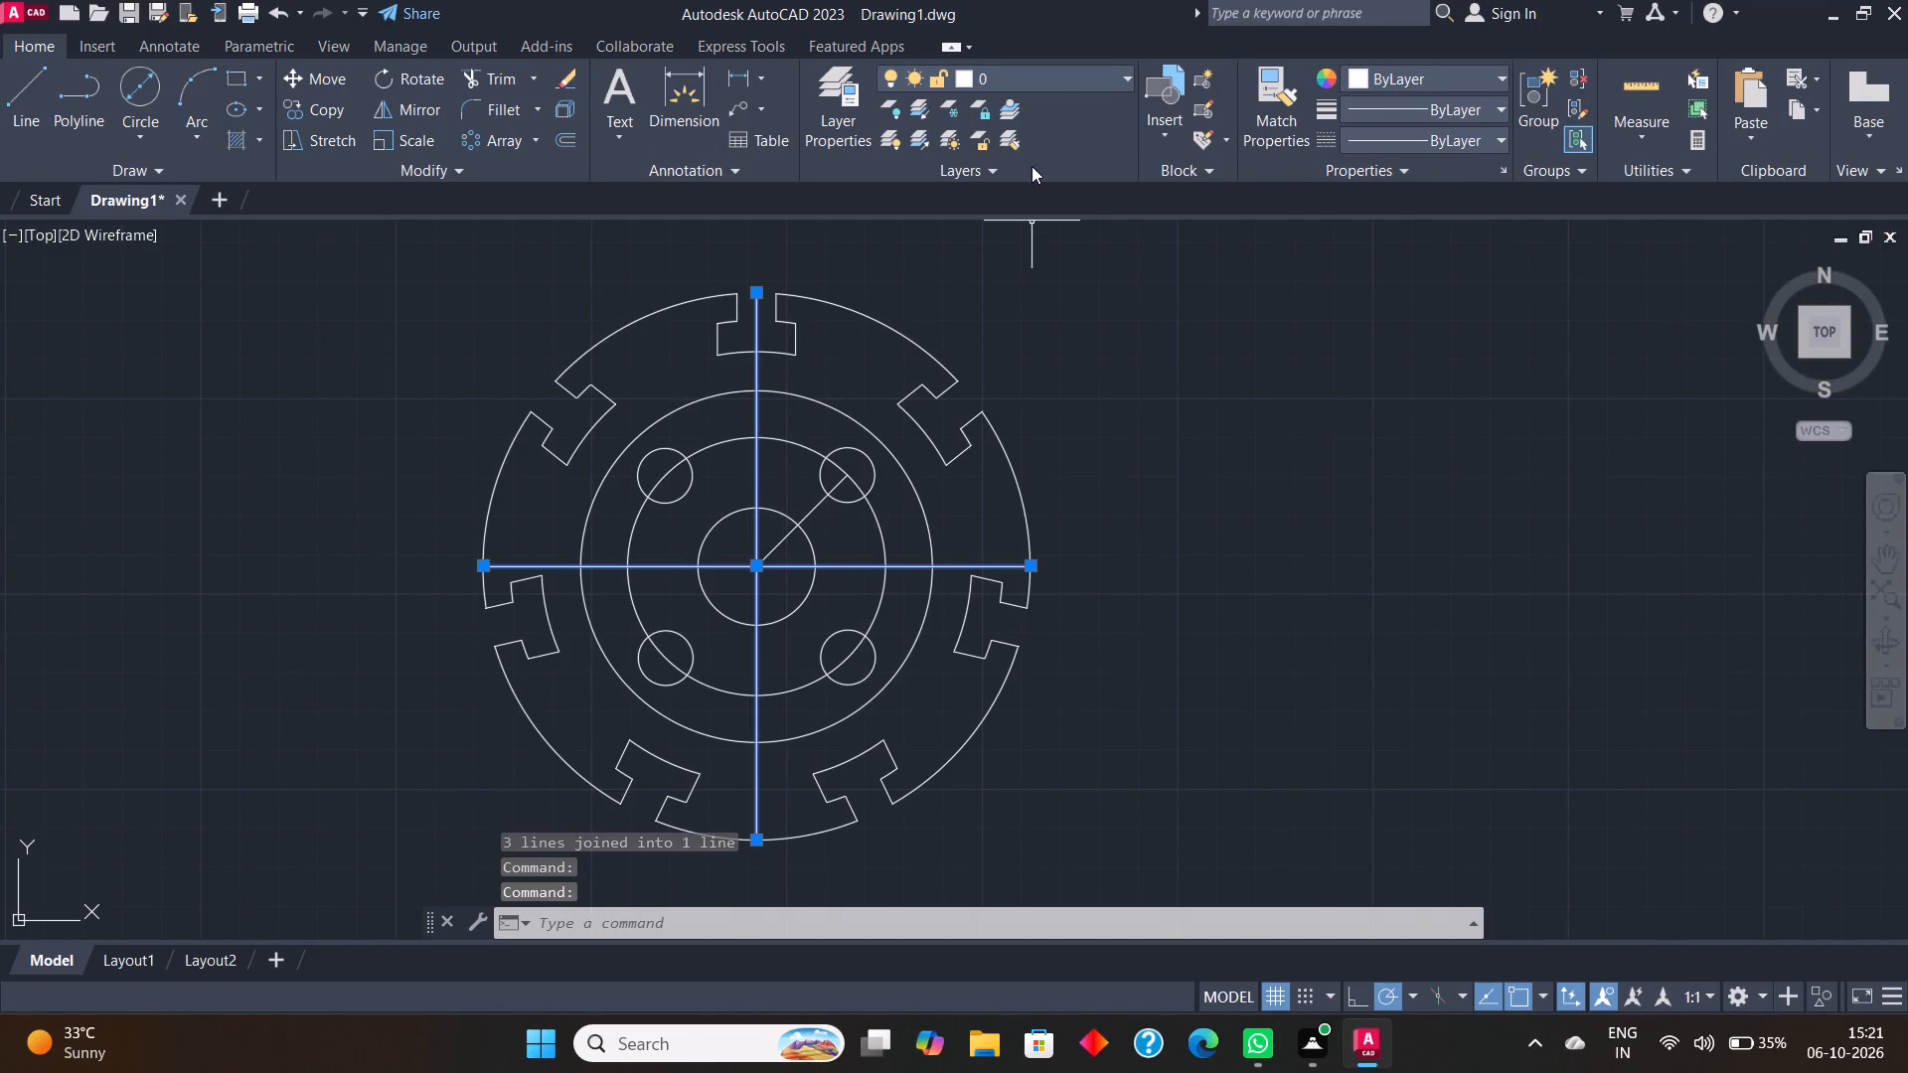
pyautogui.click(1054, 80)
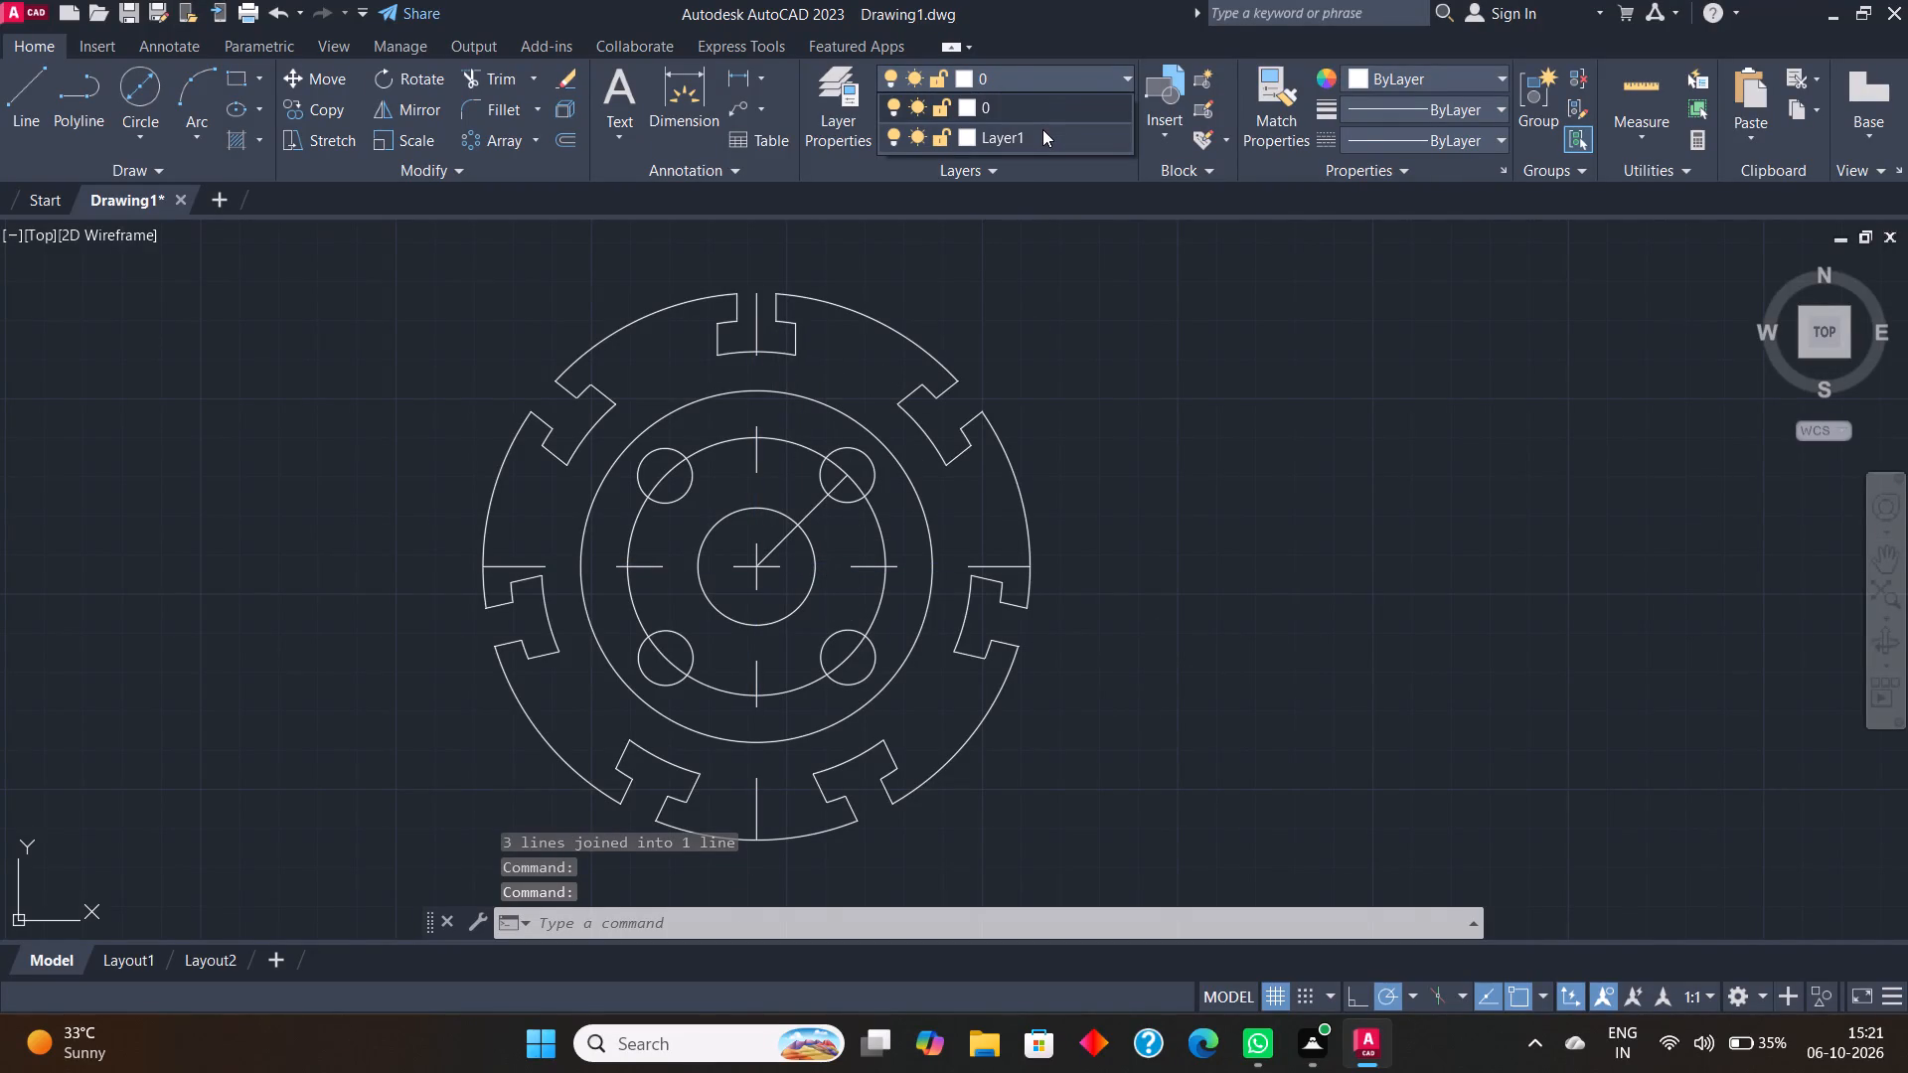
pyautogui.click(1042, 129)
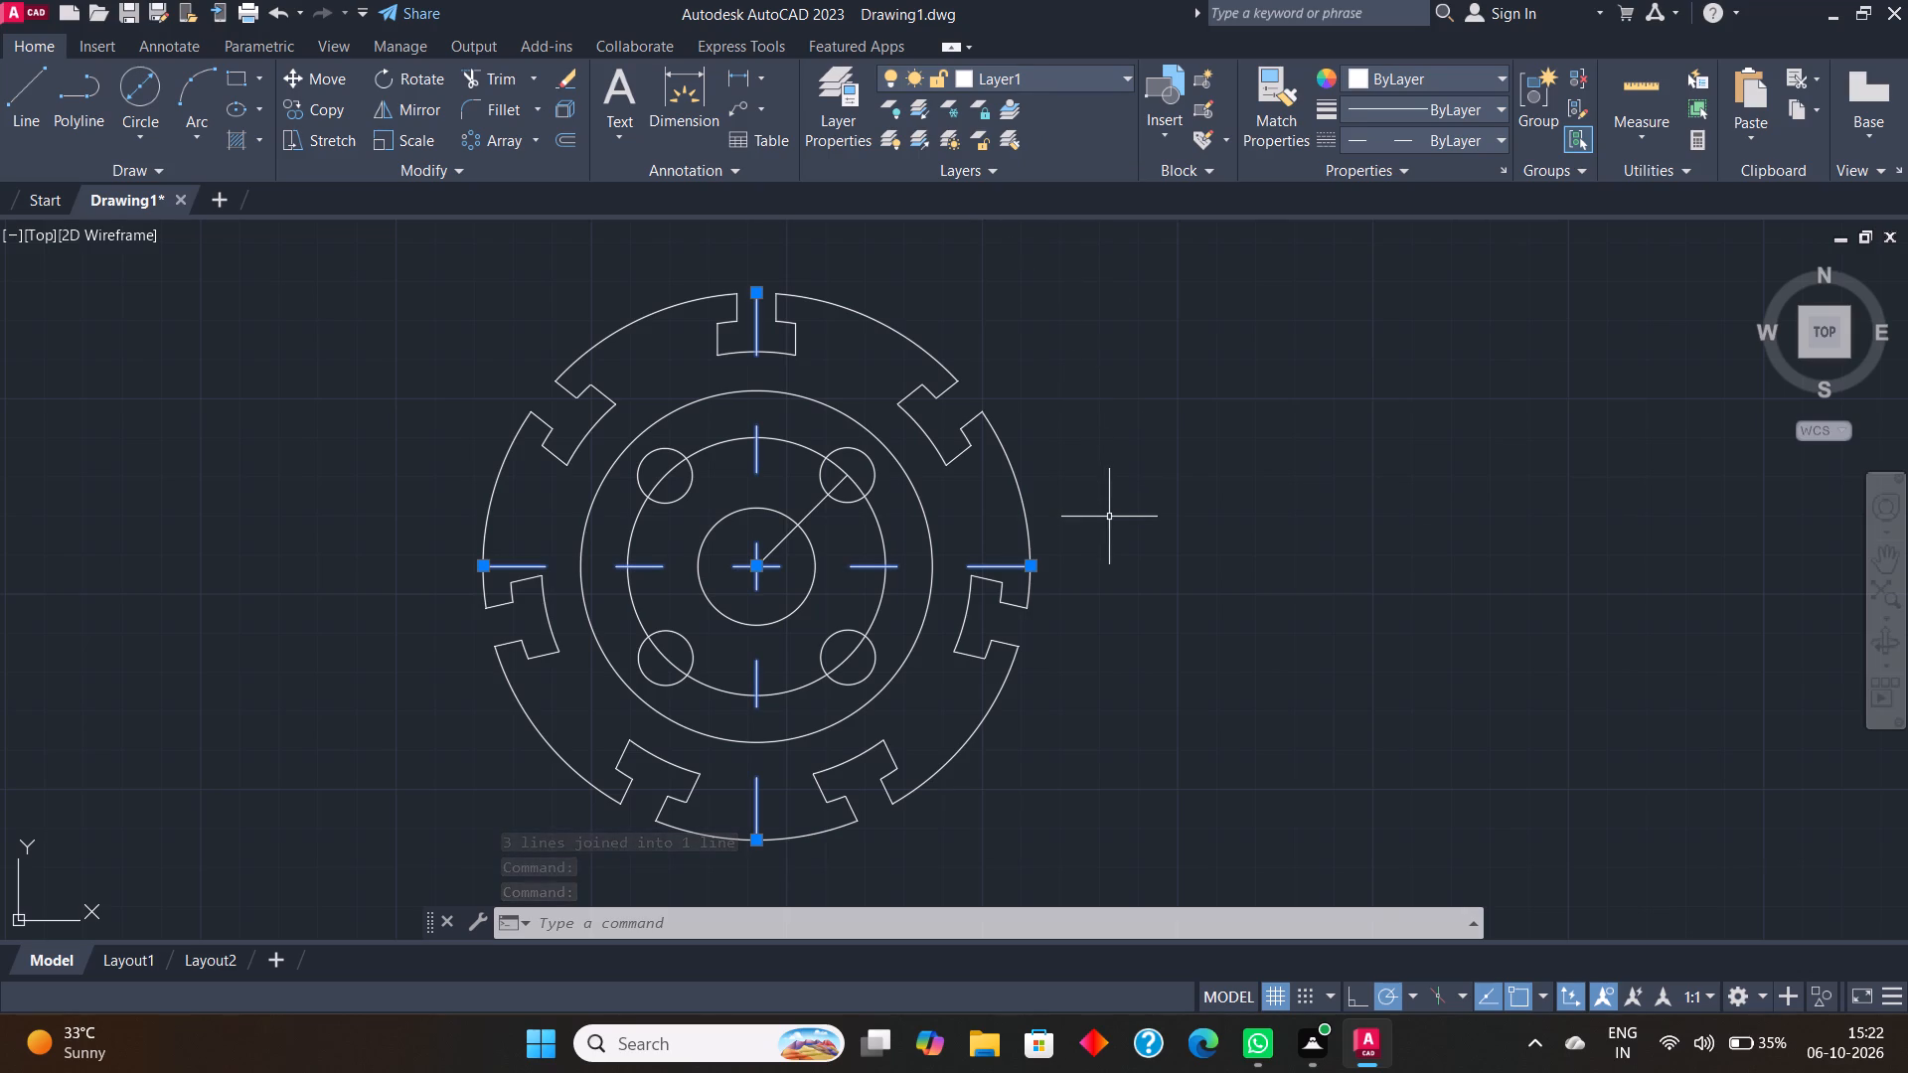
pyautogui.press('Escape')
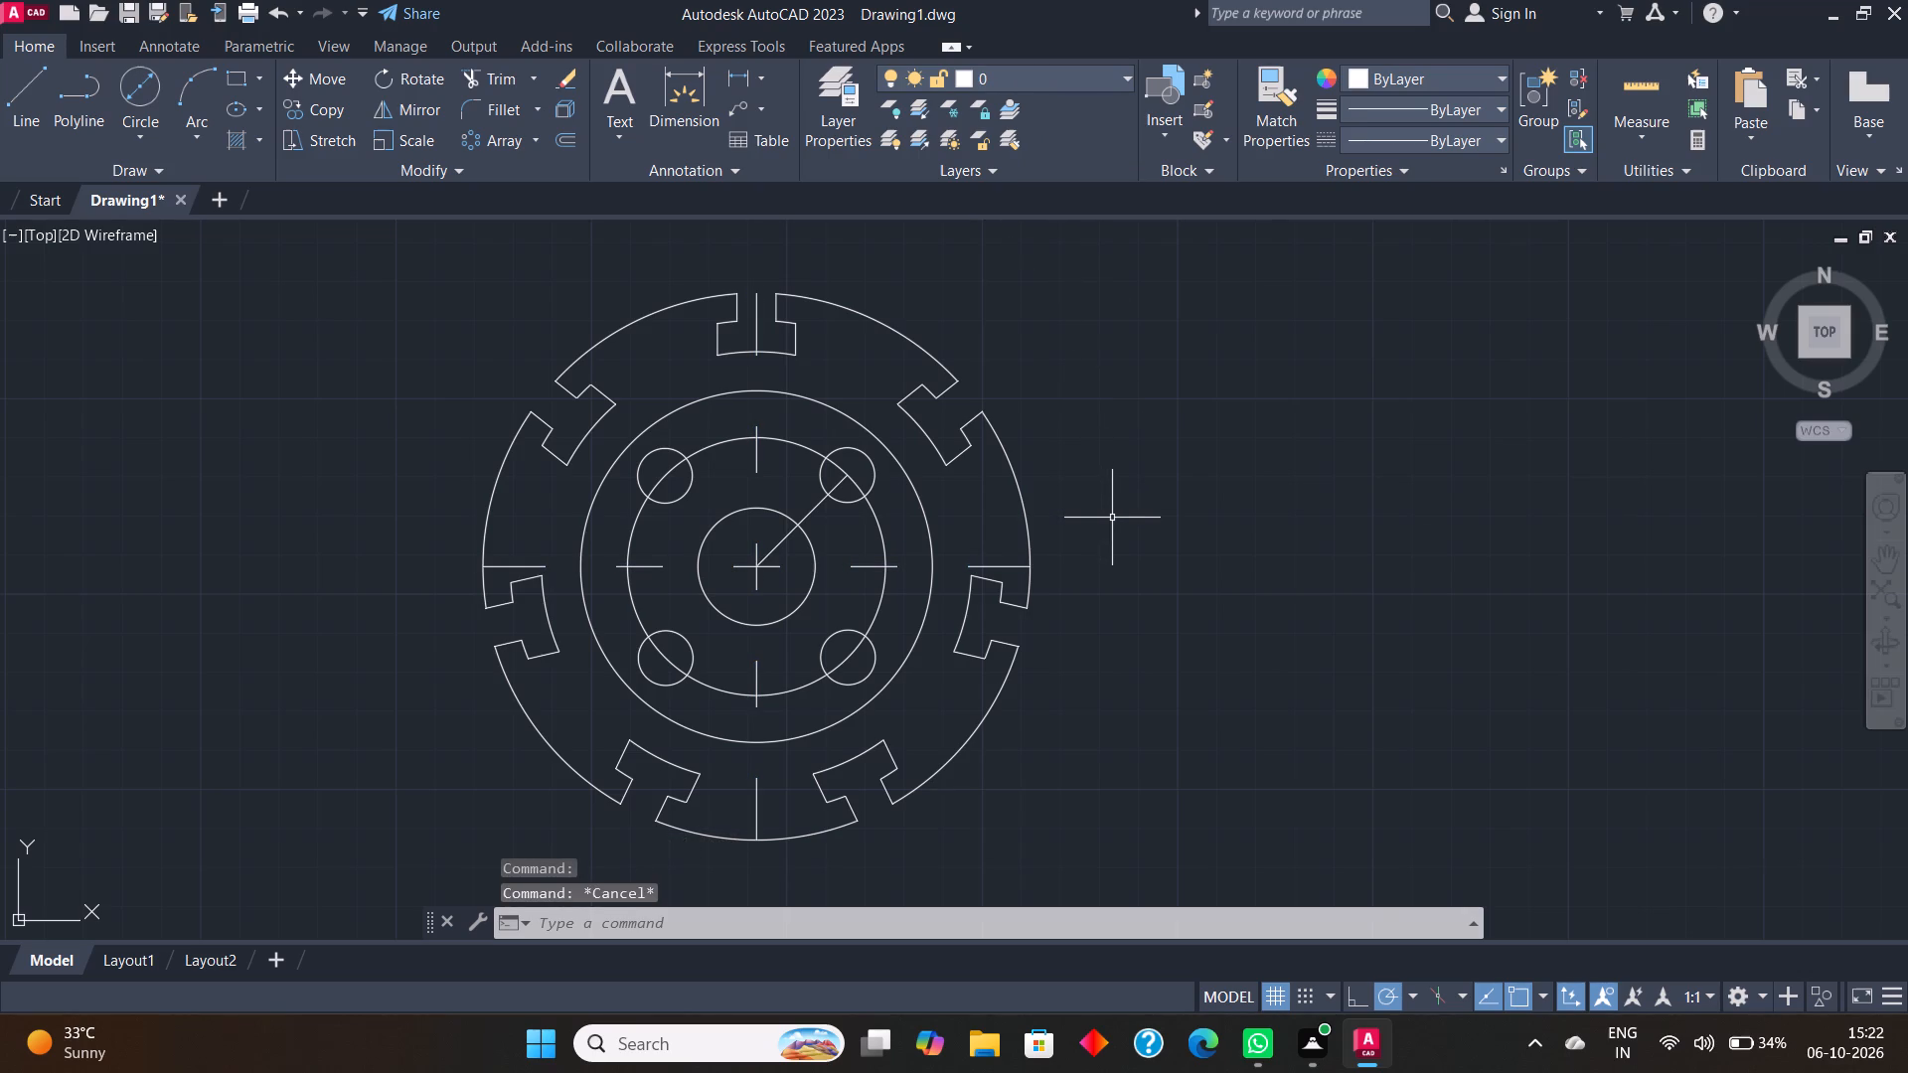
# Move the pitch circle running through the four small hole centres to Layer1.
pyautogui.click(729, 442)
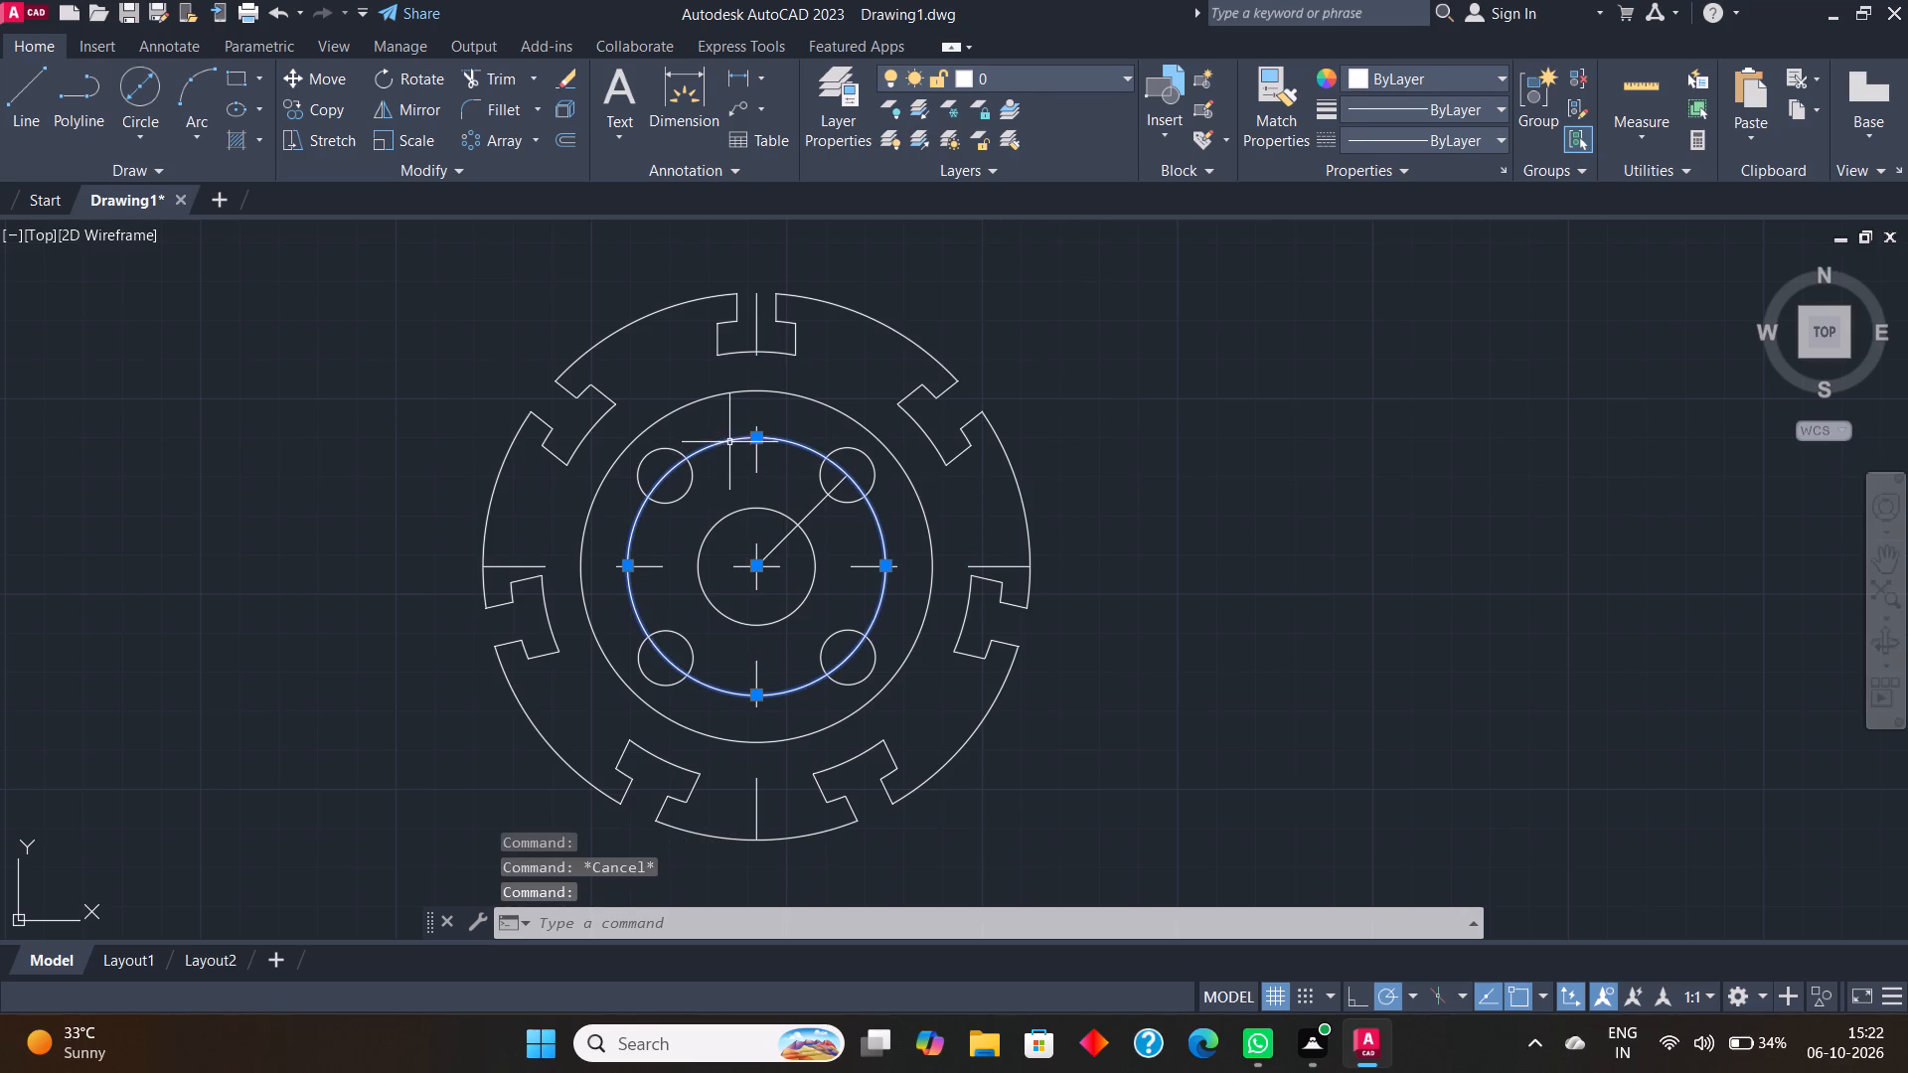
pyautogui.click(1008, 80)
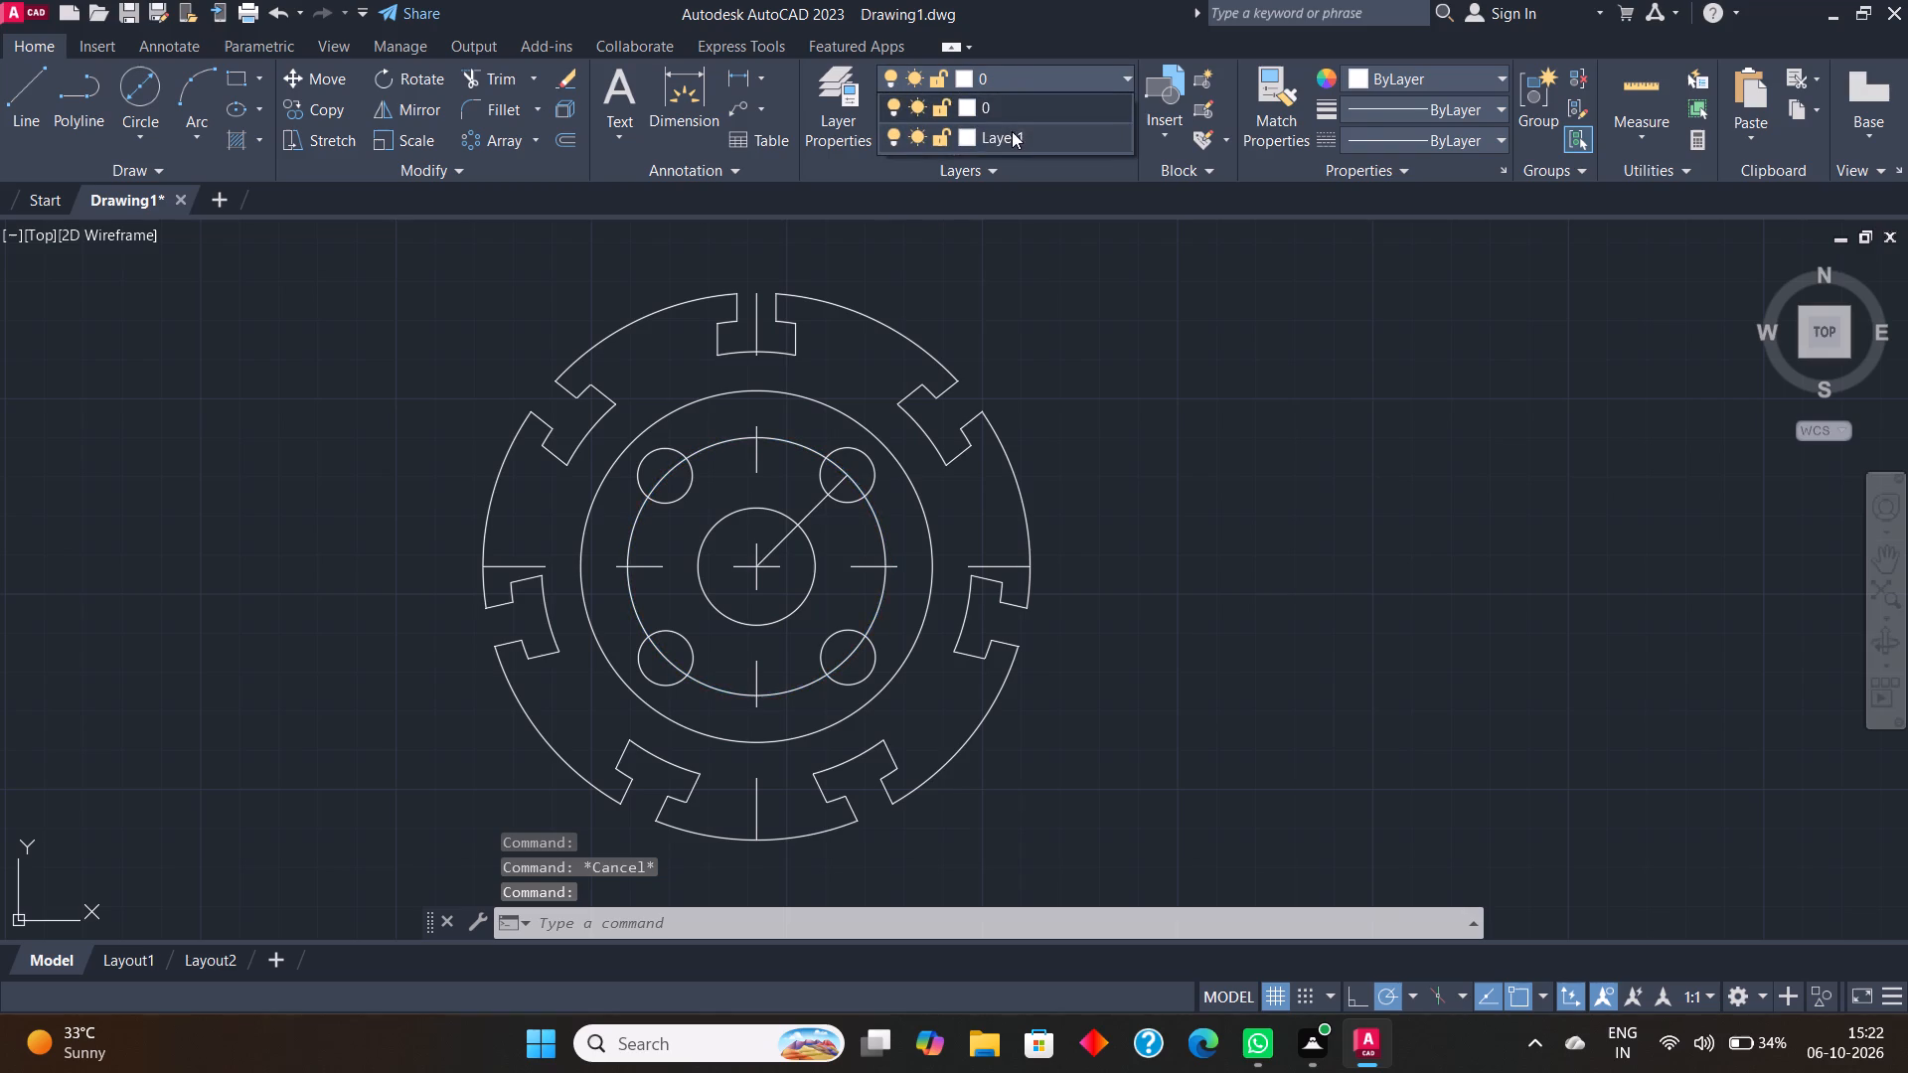
pyautogui.click(1012, 131)
pyautogui.press('Escape')
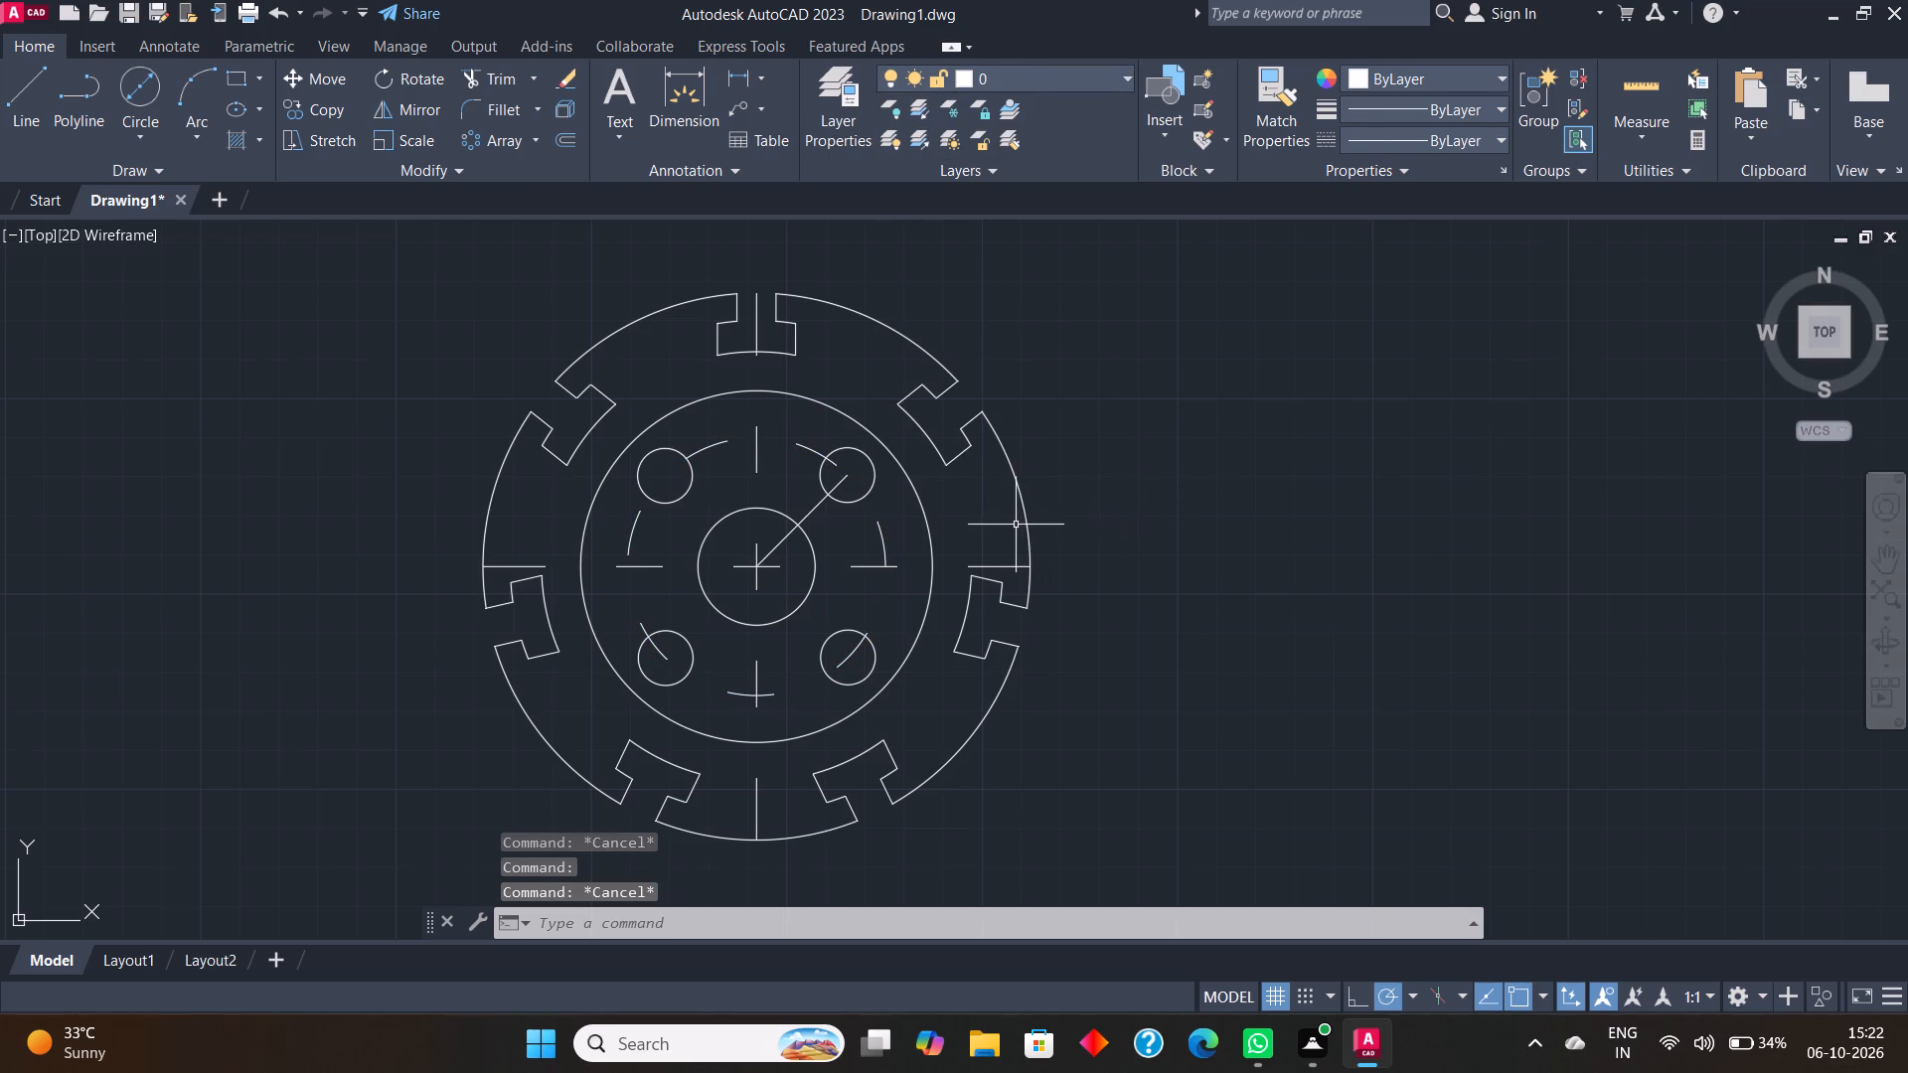
# Add a linear dimension across the inner width of the top slot, placed above the outline.
pyautogui.click(764, 79)
pyautogui.click(776, 114)
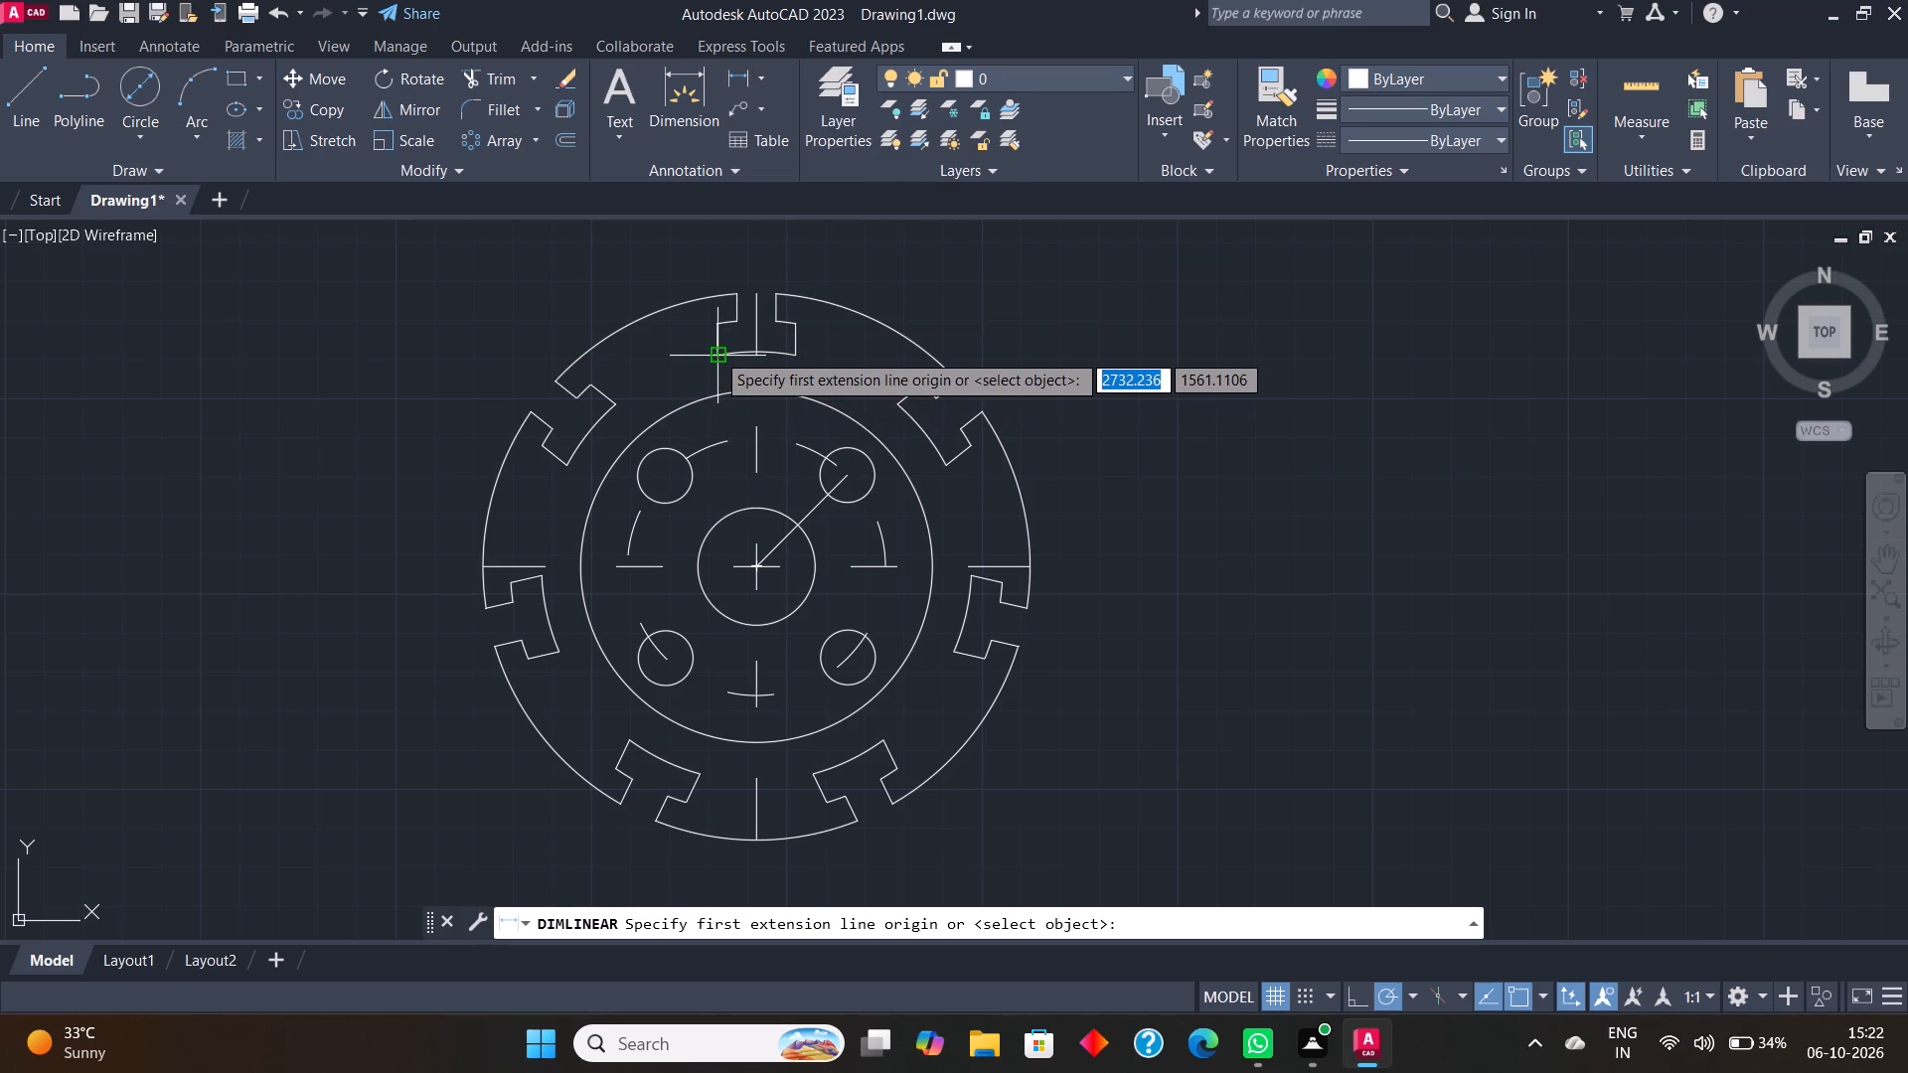
pyautogui.click(715, 352)
pyautogui.click(801, 354)
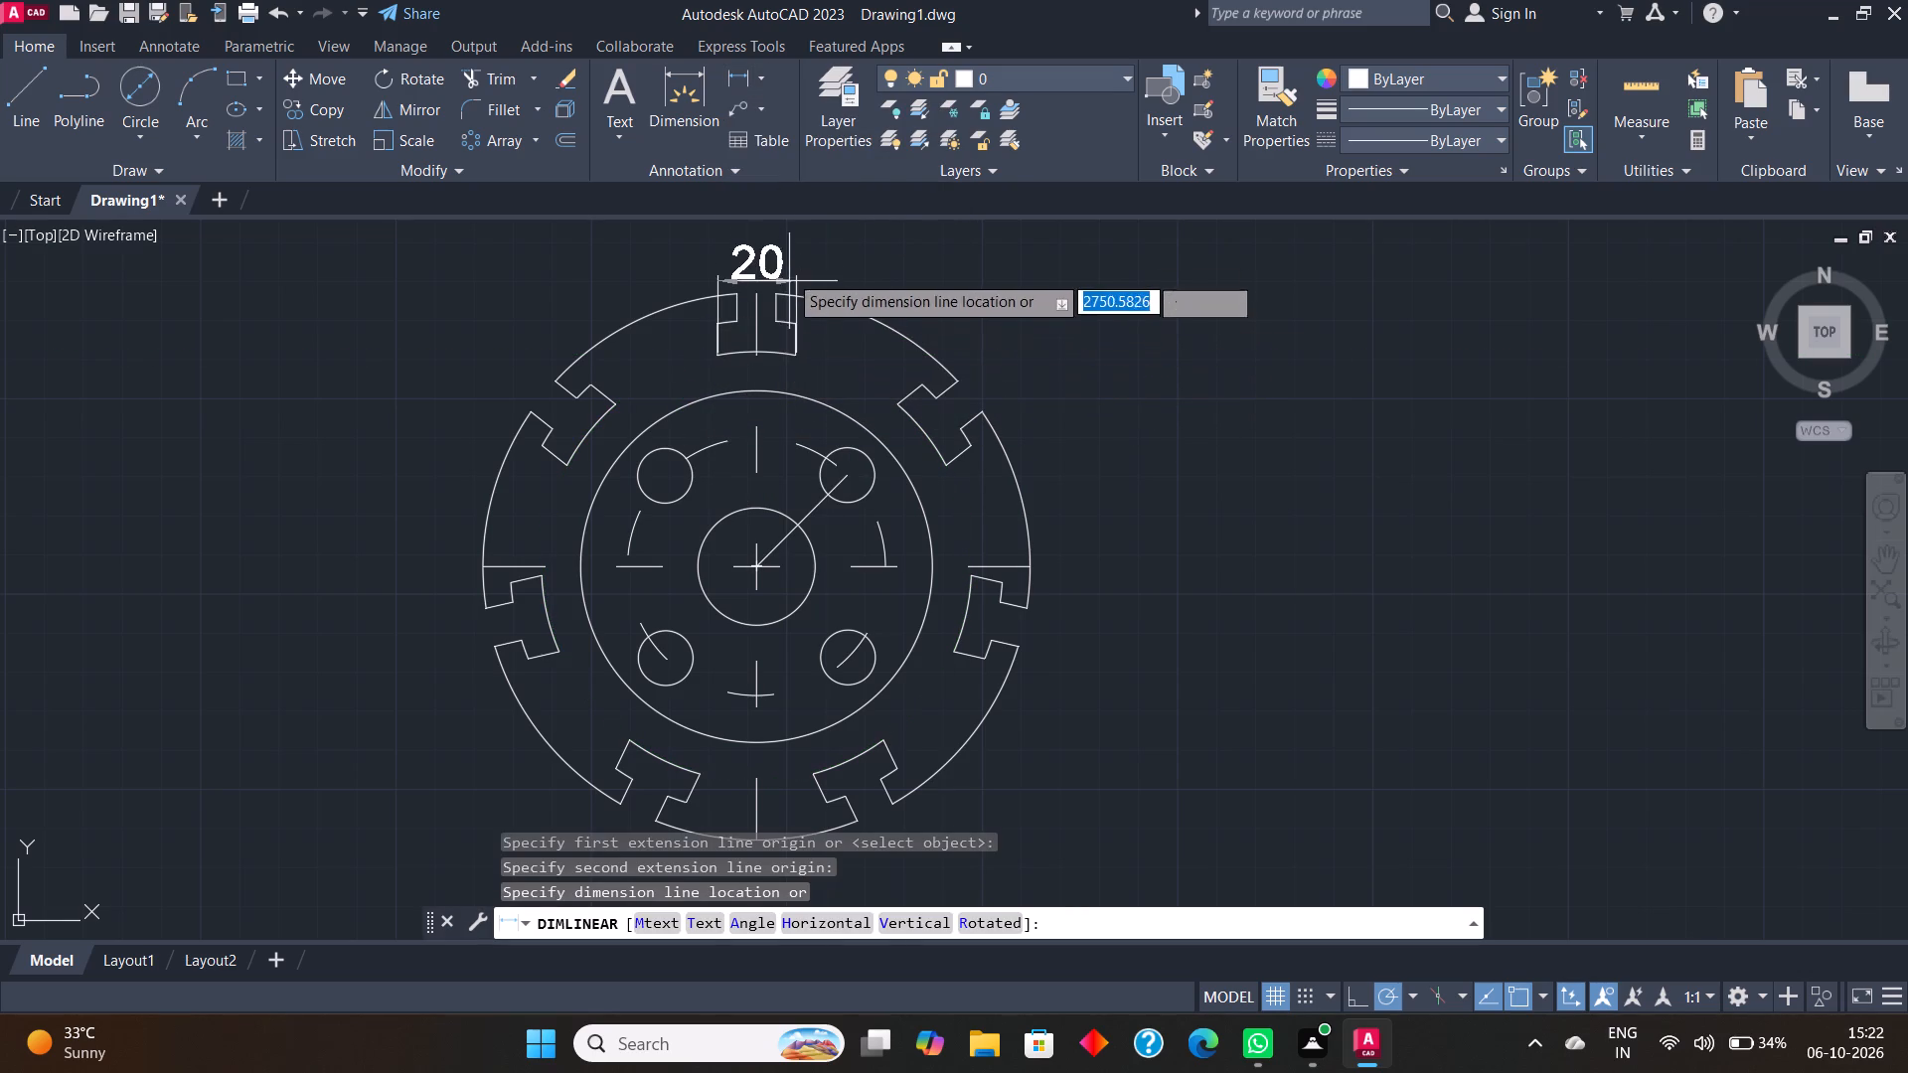
pyautogui.click(777, 247)
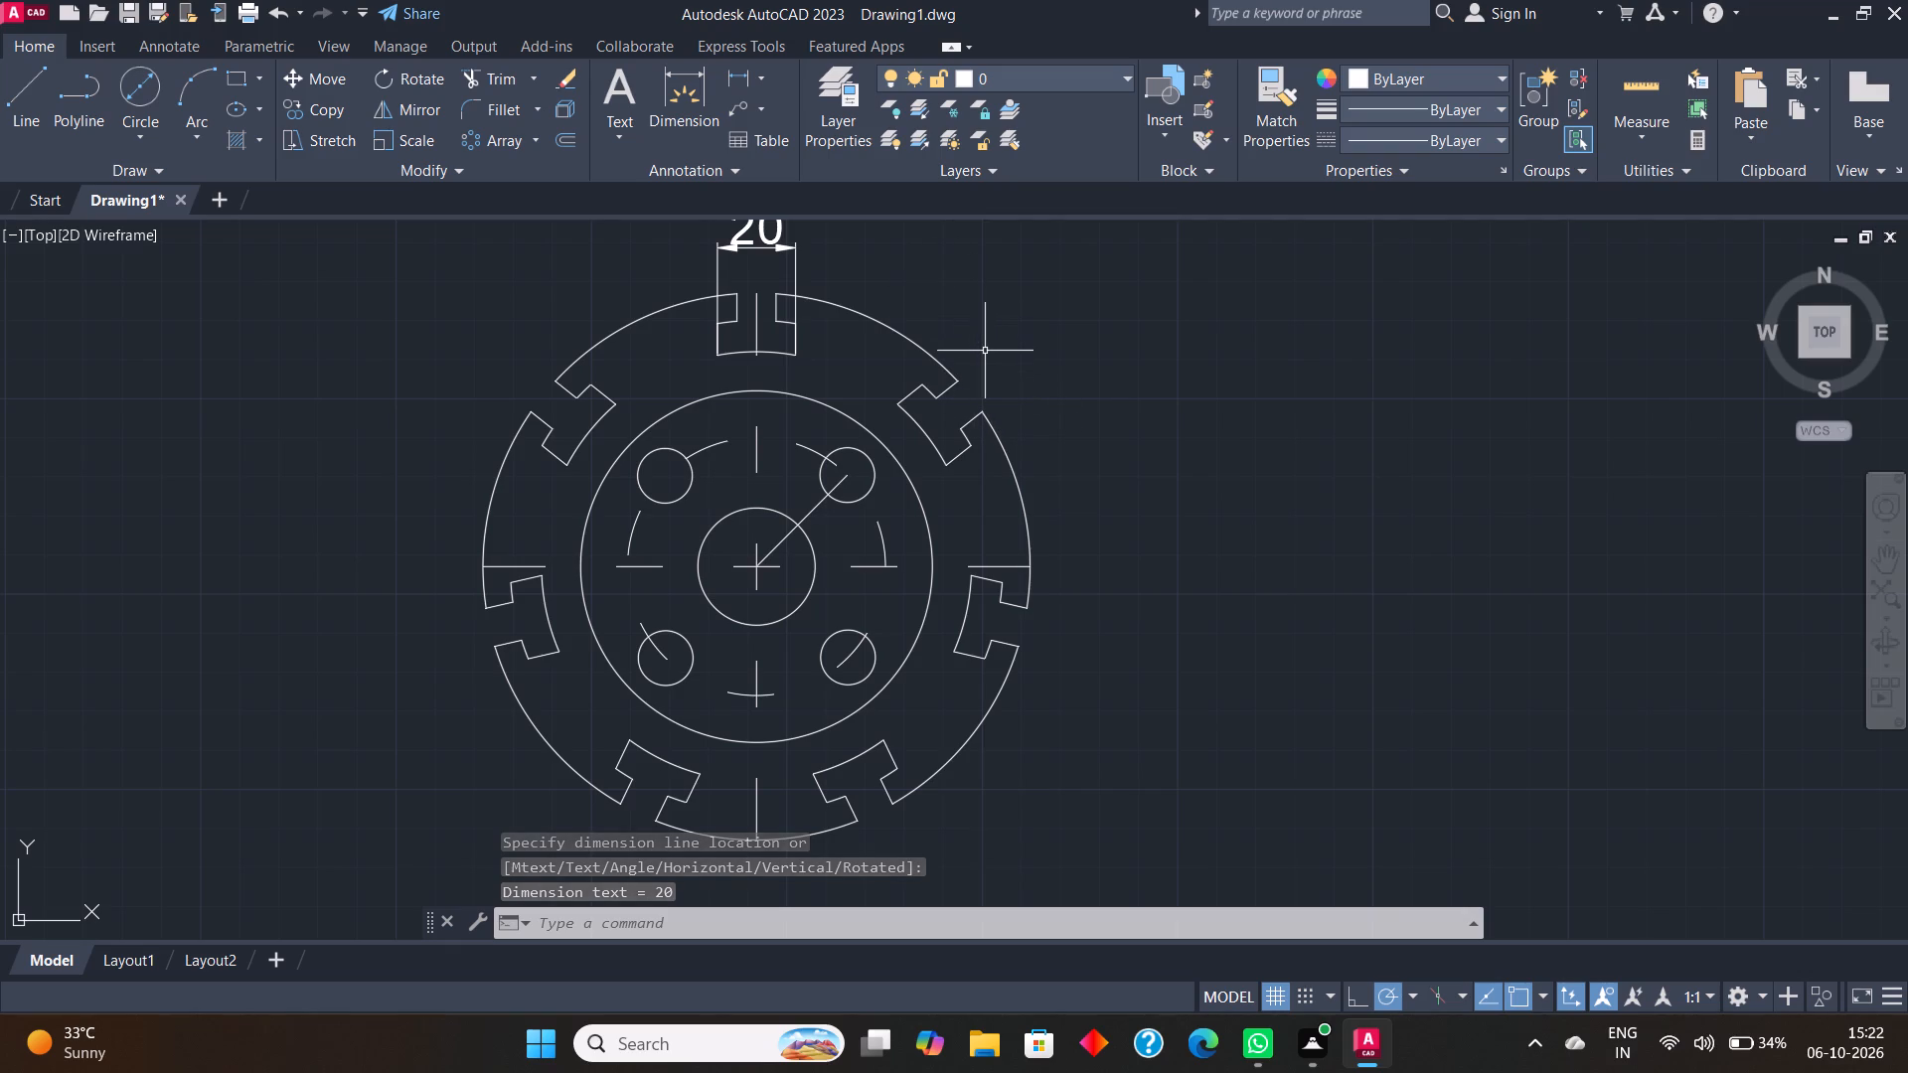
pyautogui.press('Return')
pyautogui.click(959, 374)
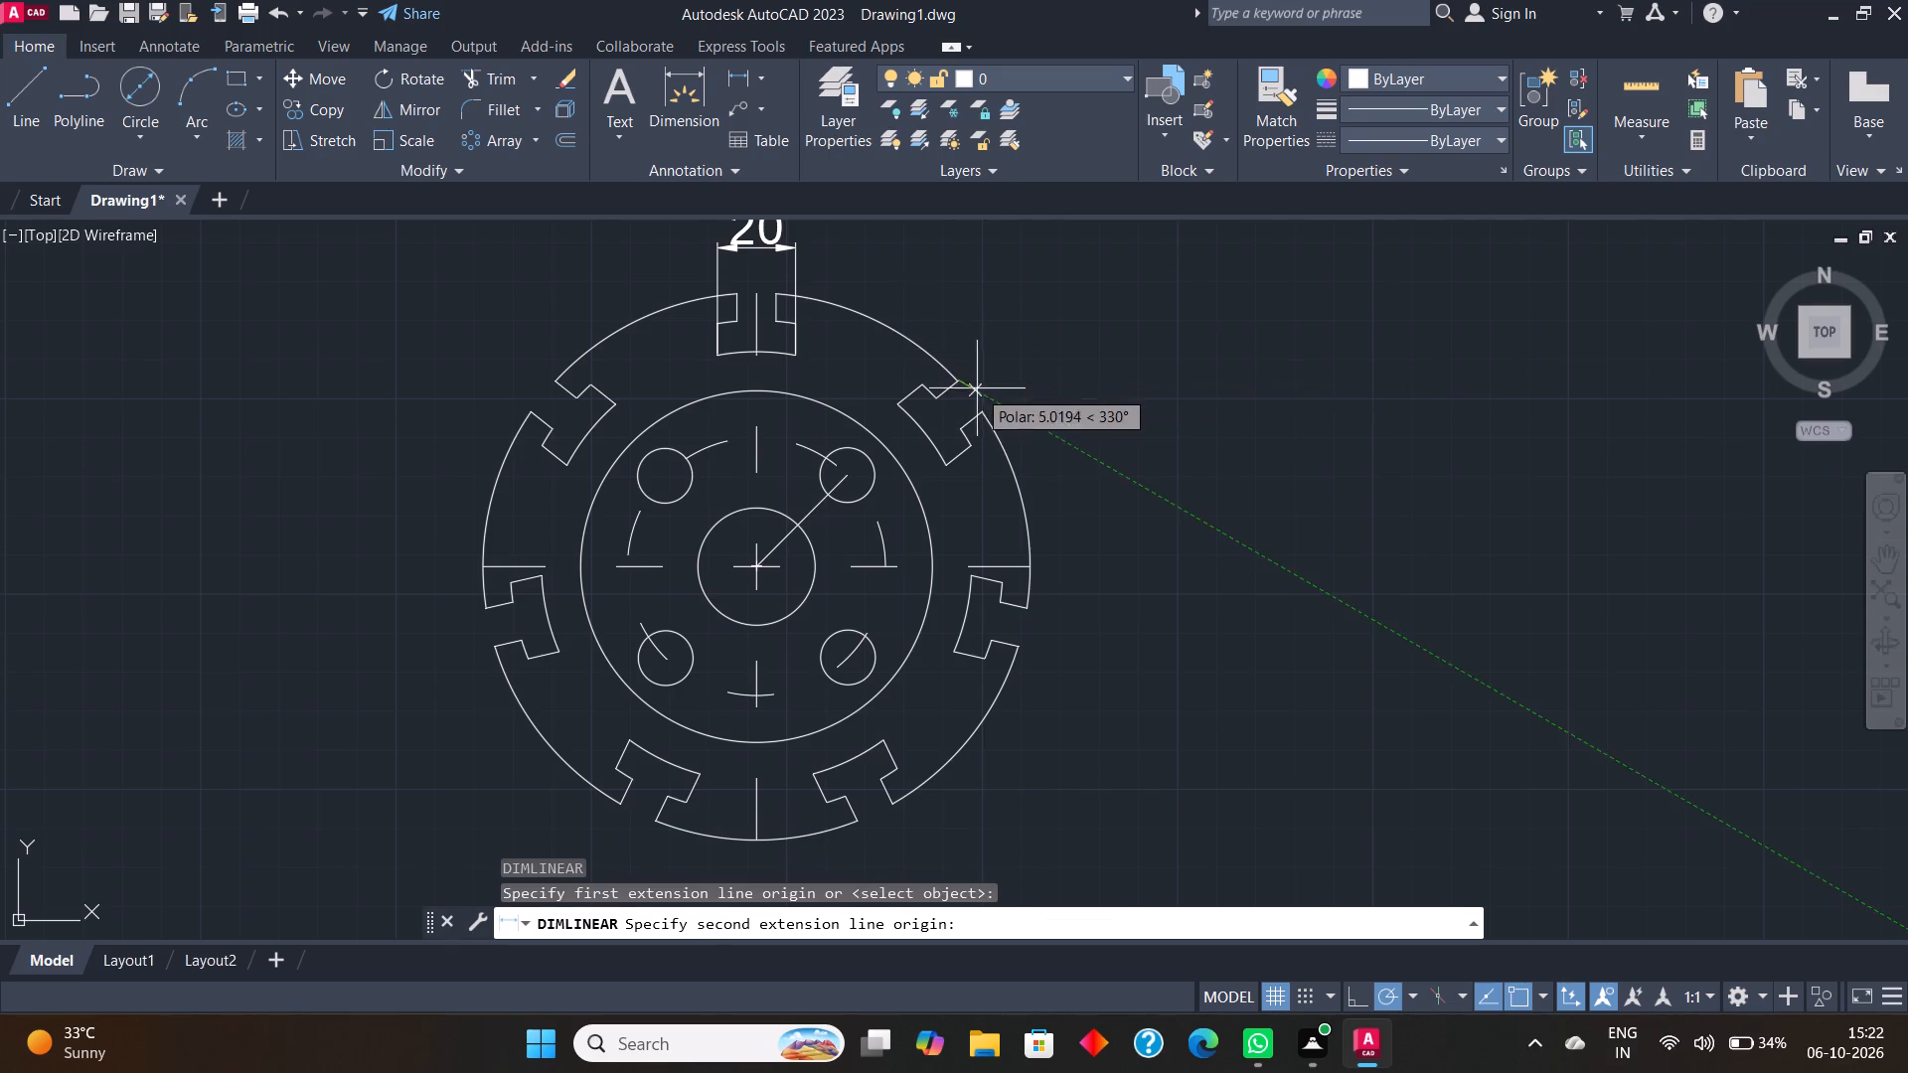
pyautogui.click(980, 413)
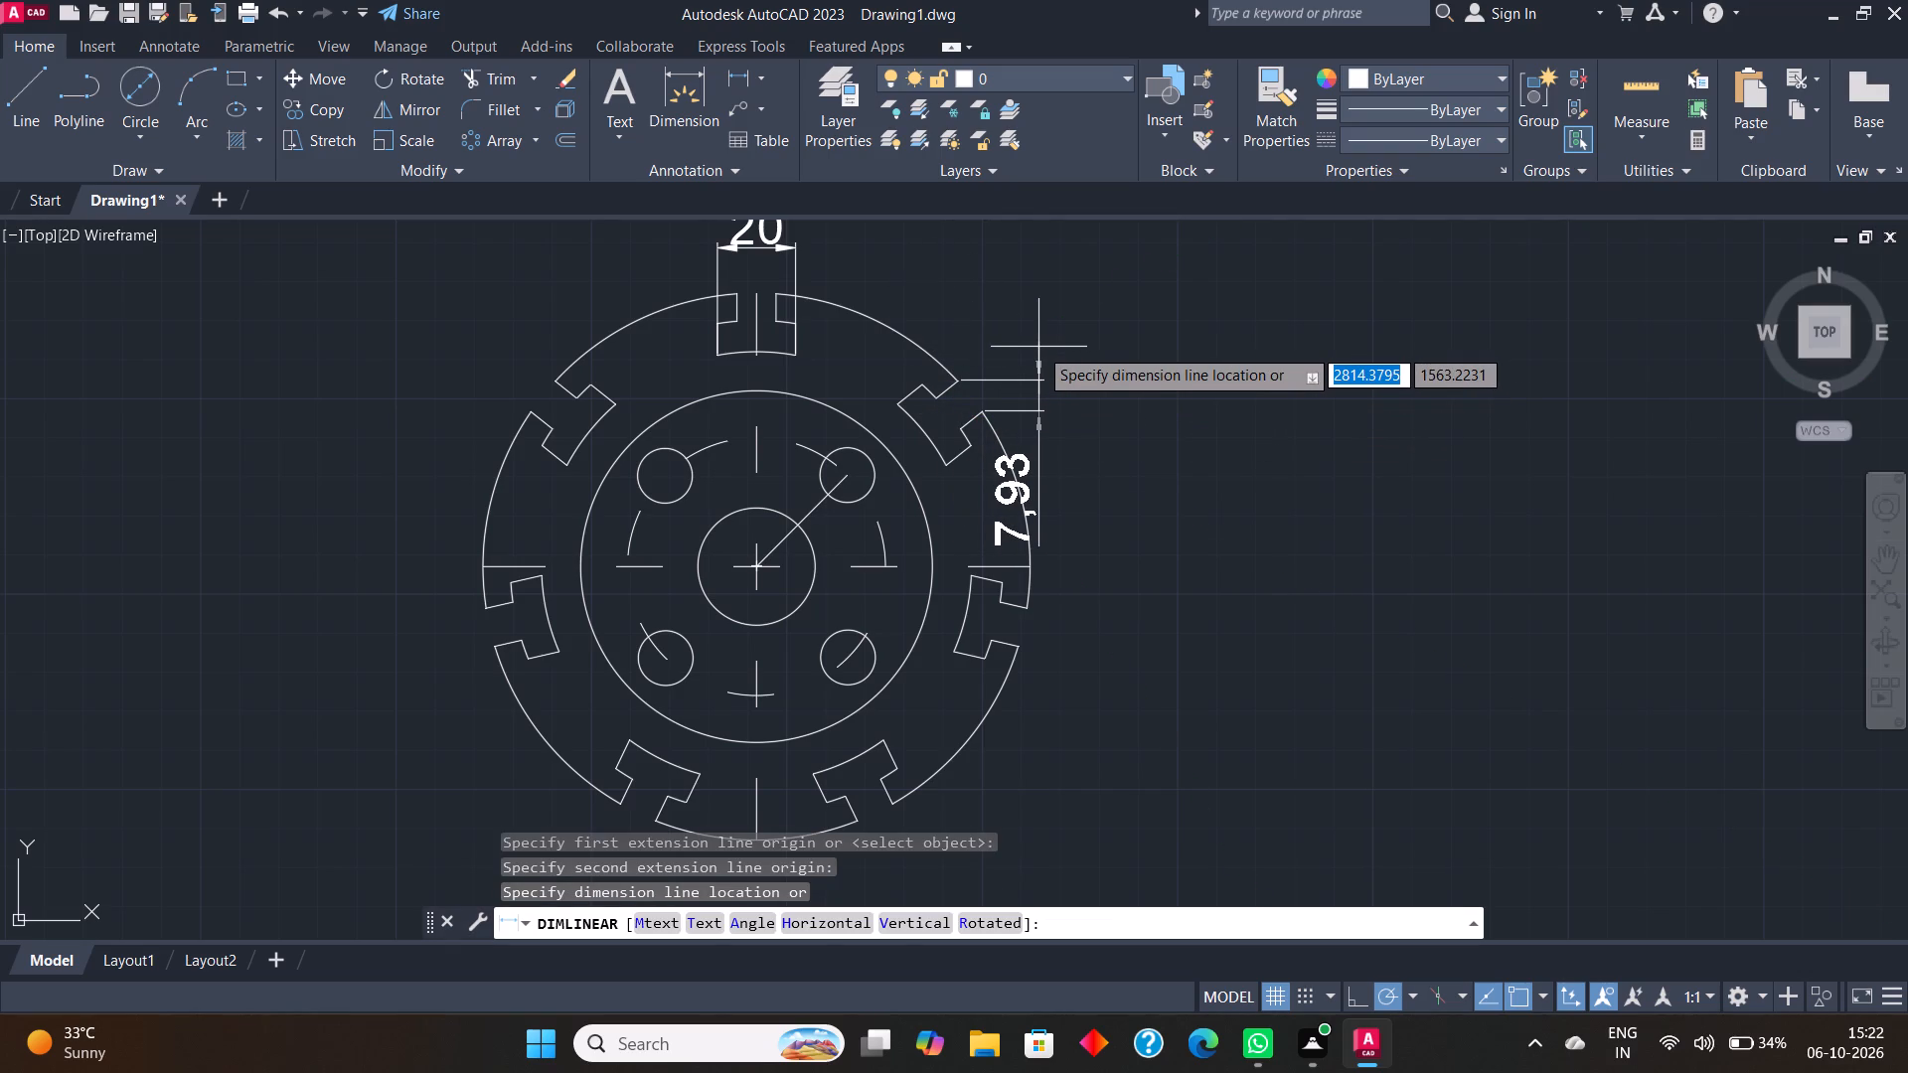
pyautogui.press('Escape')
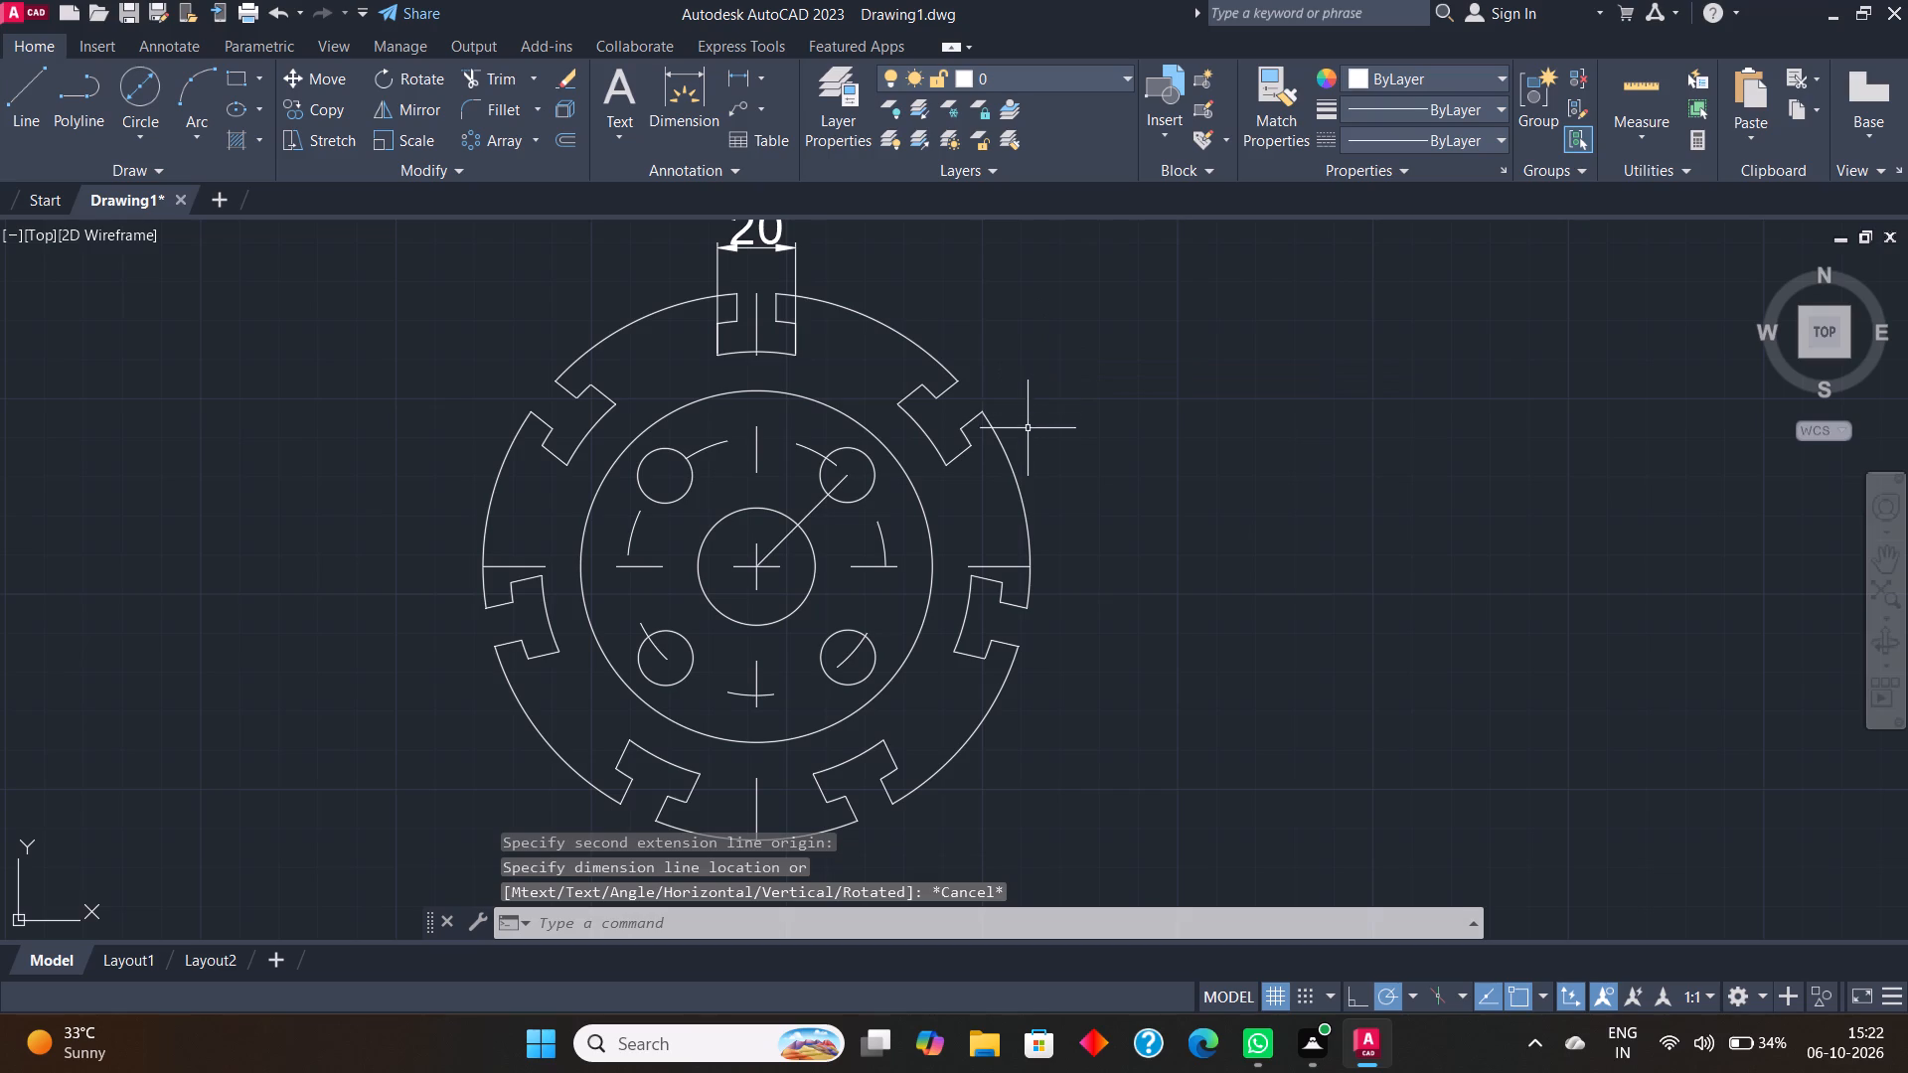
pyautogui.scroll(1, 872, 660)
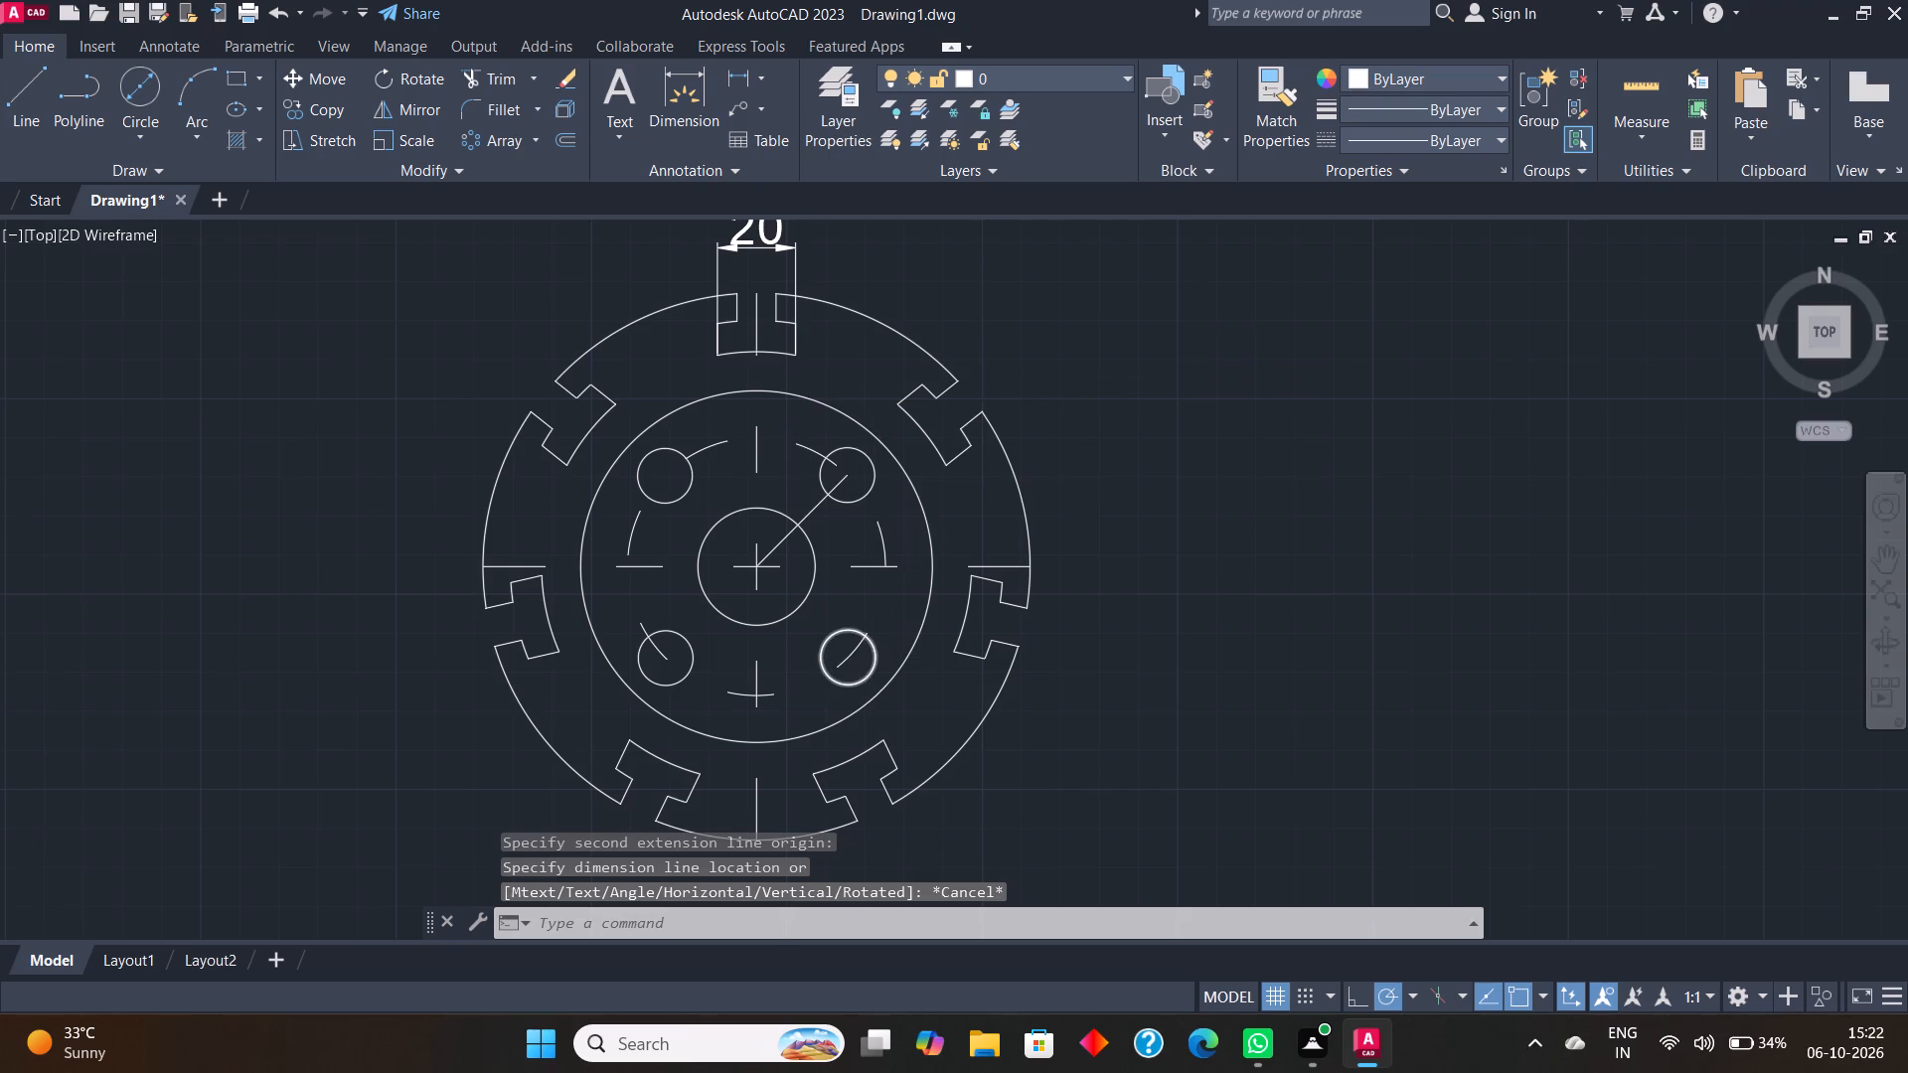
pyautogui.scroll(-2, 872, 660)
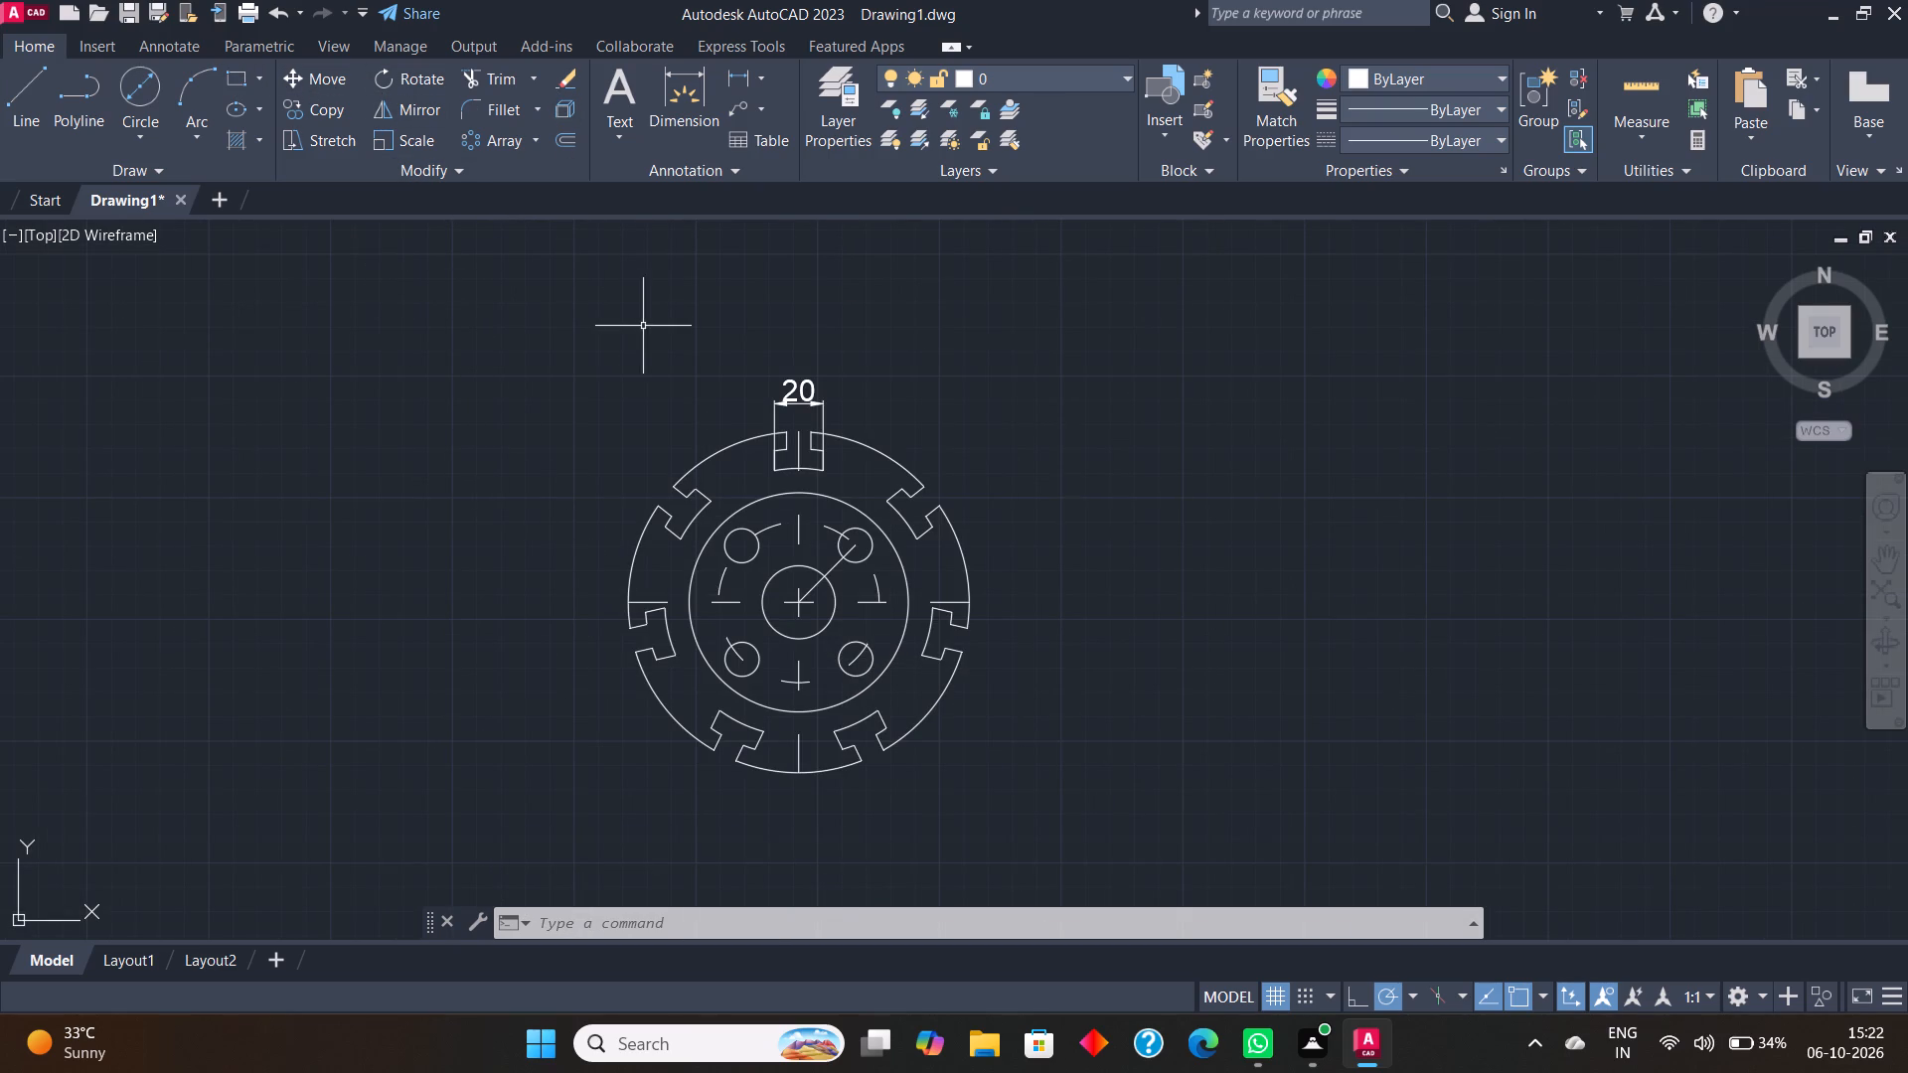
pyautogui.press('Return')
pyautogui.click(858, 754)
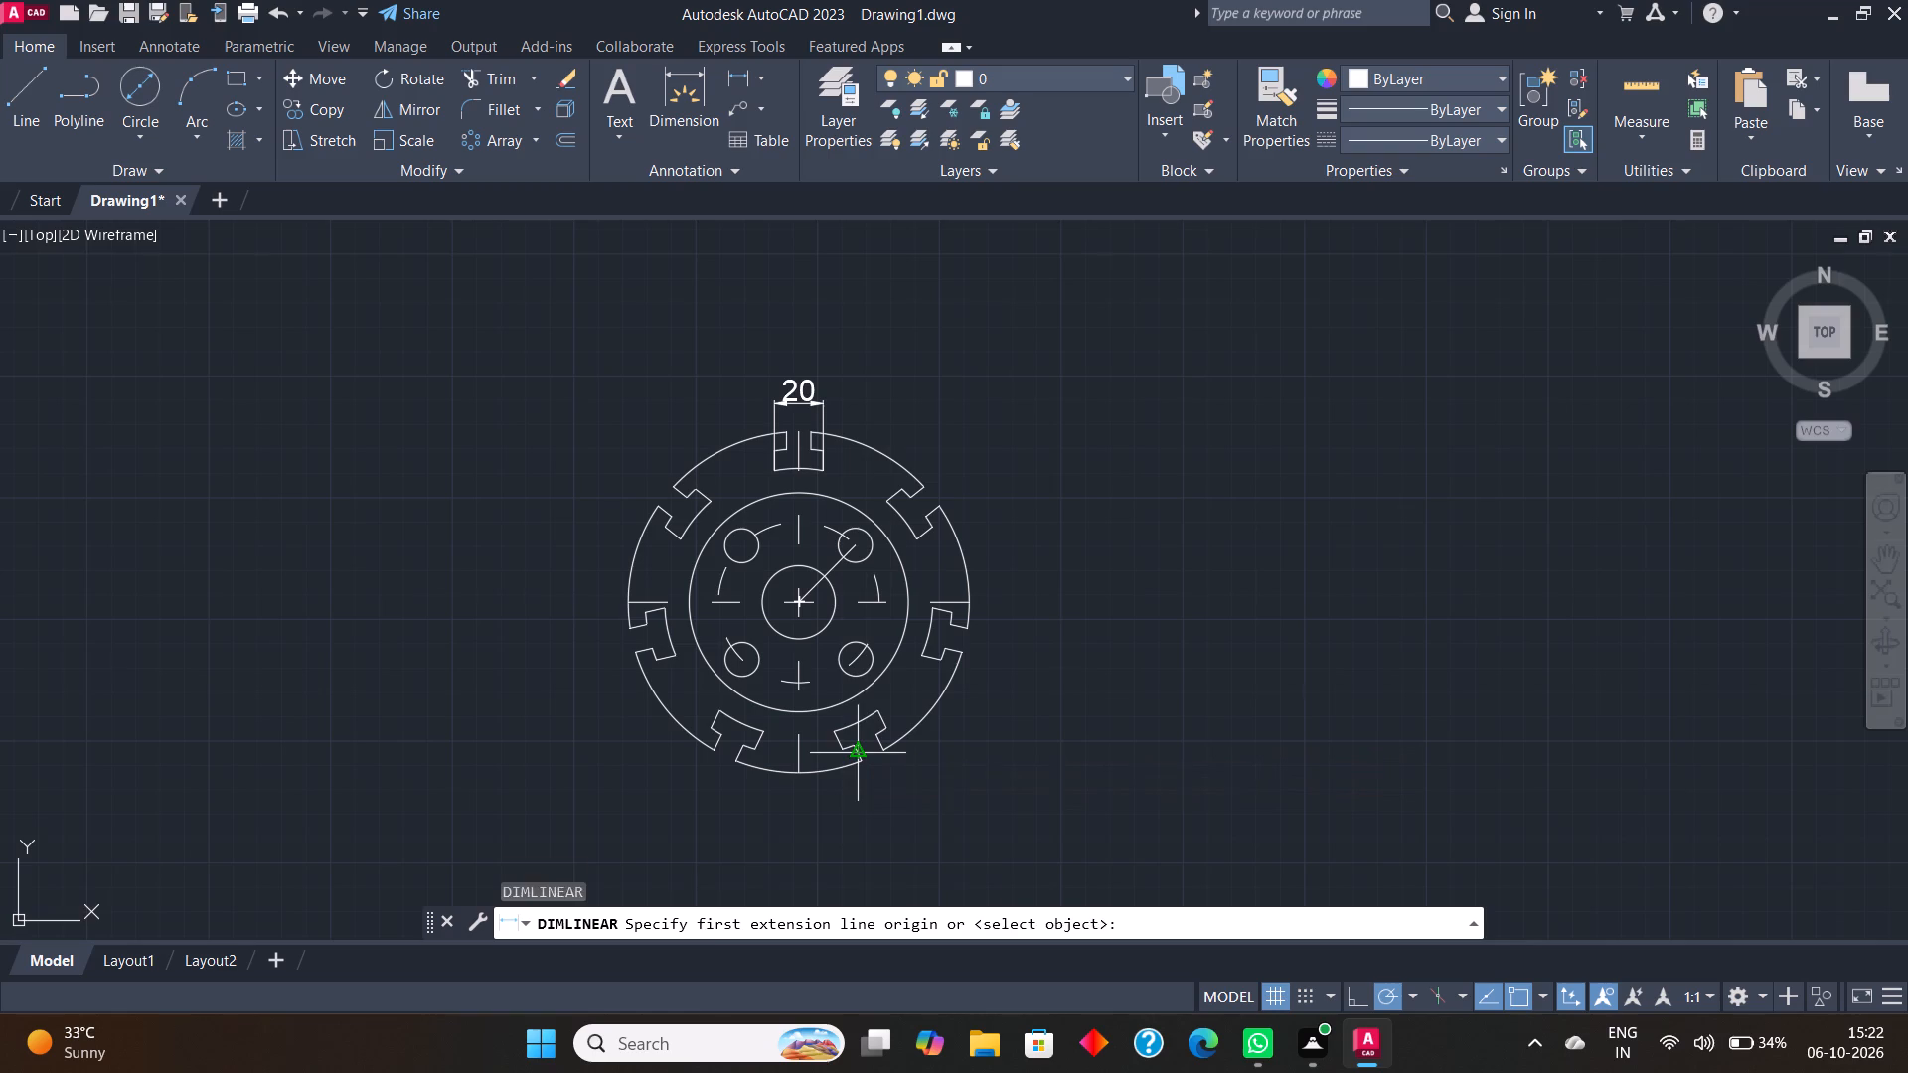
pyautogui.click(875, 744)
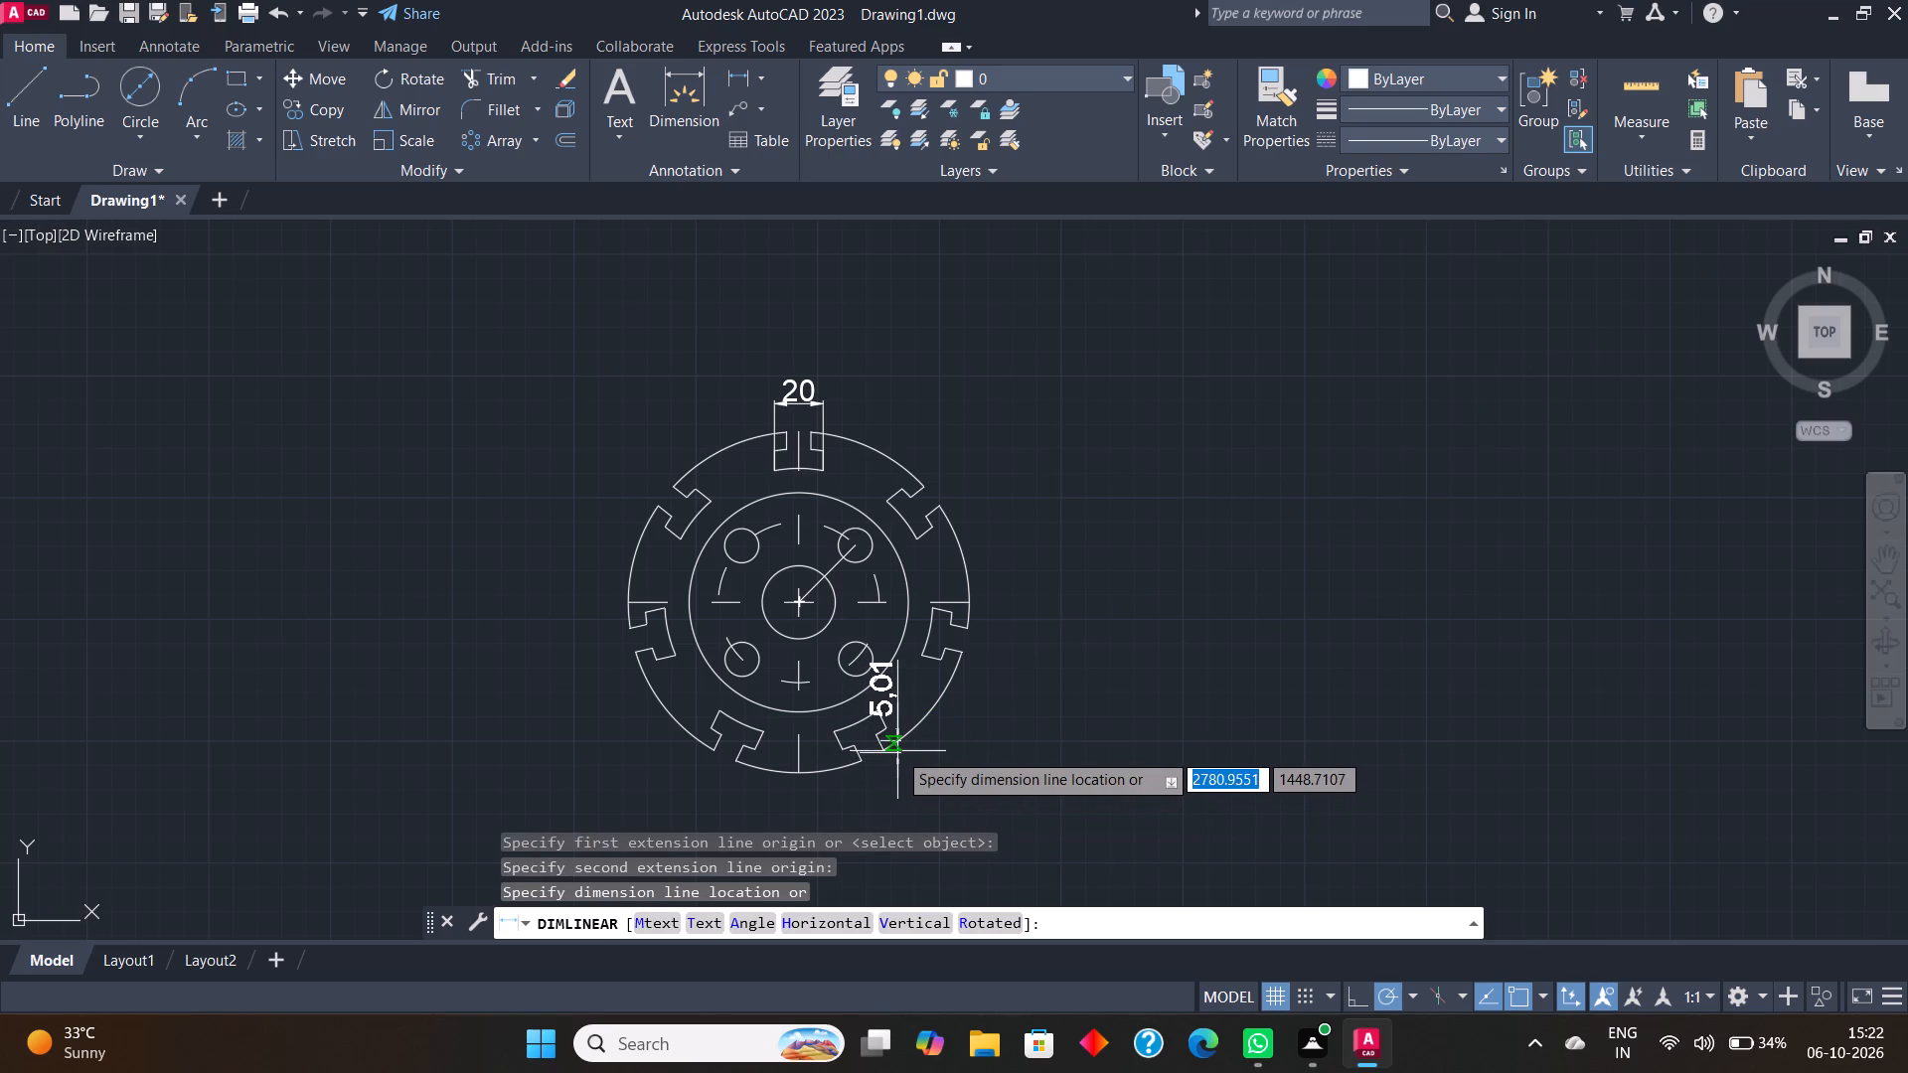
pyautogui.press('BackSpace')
# Add an aligned dimension across the outer opening of the upper-right slot, placed outside the outline.
pyautogui.click(764, 77)
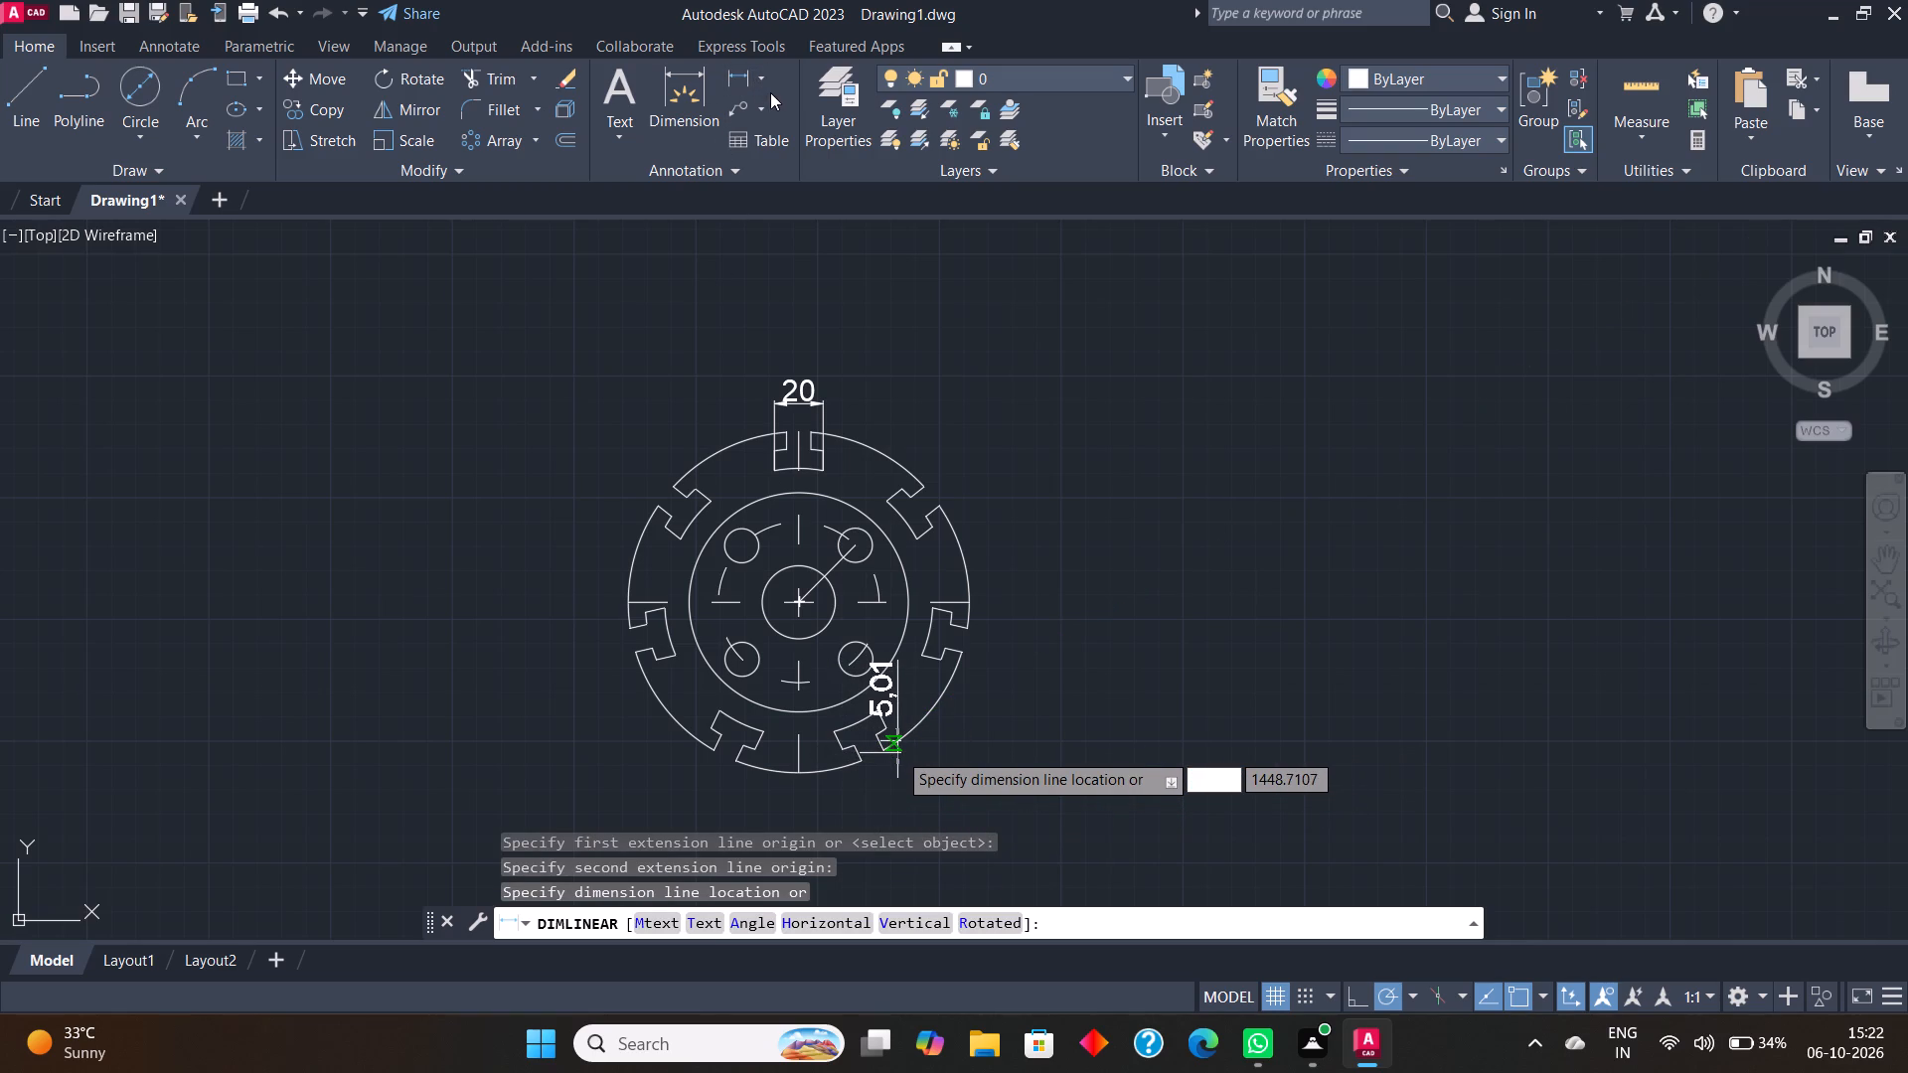
pyautogui.click(761, 78)
pyautogui.click(782, 159)
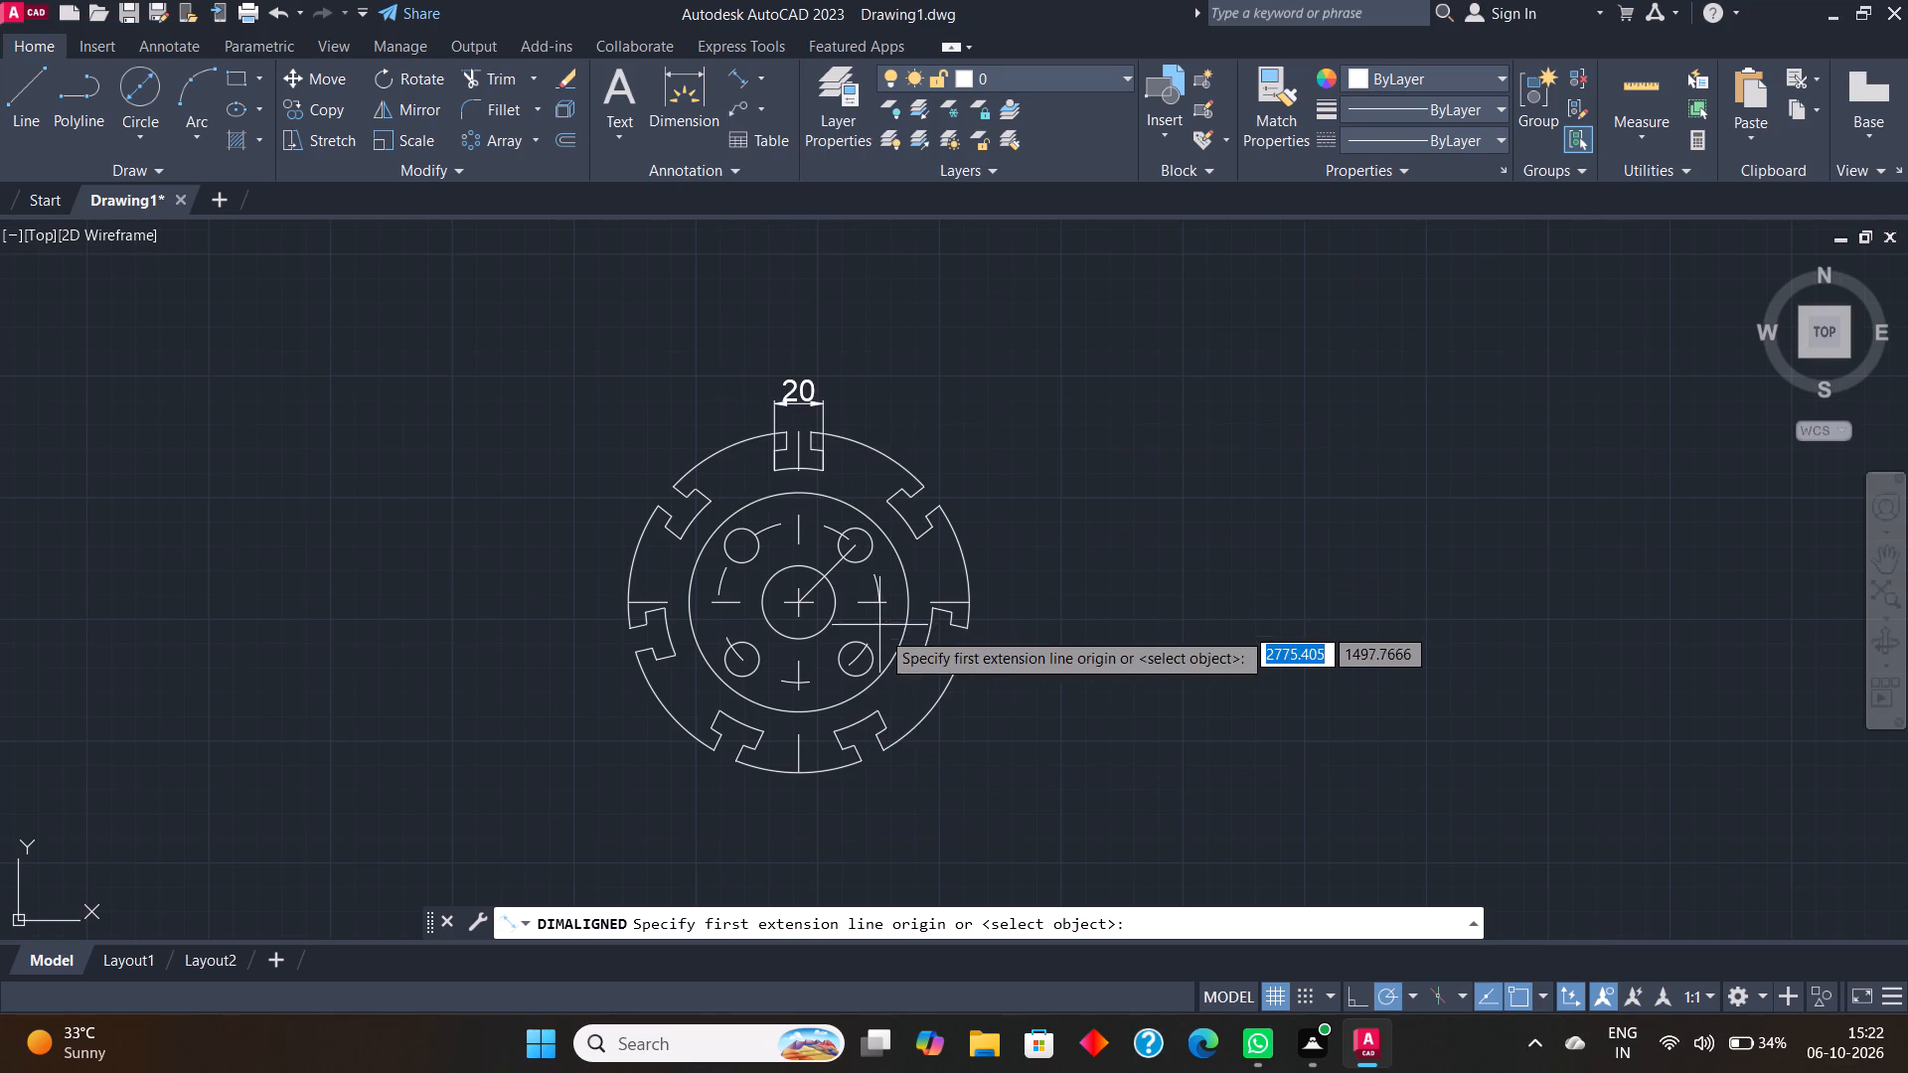
pyautogui.scroll(3, 922, 490)
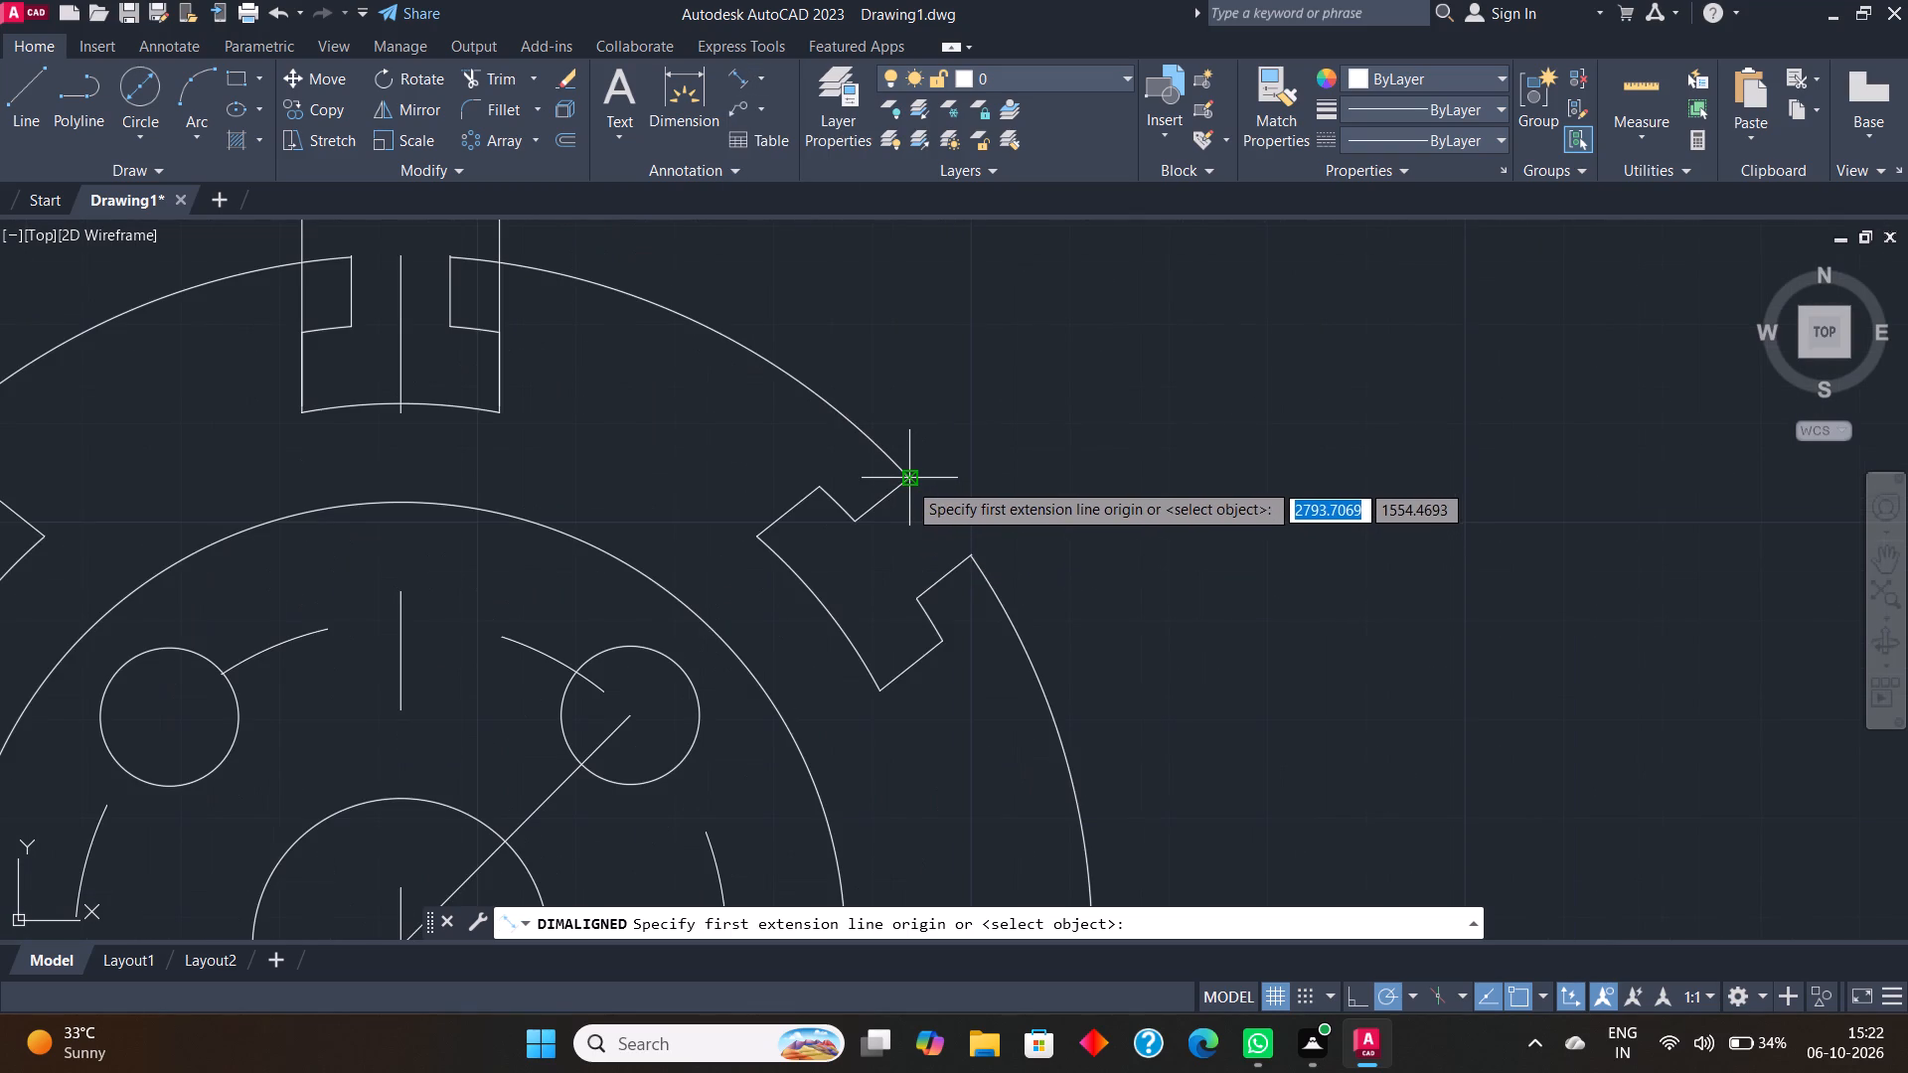
pyautogui.click(907, 481)
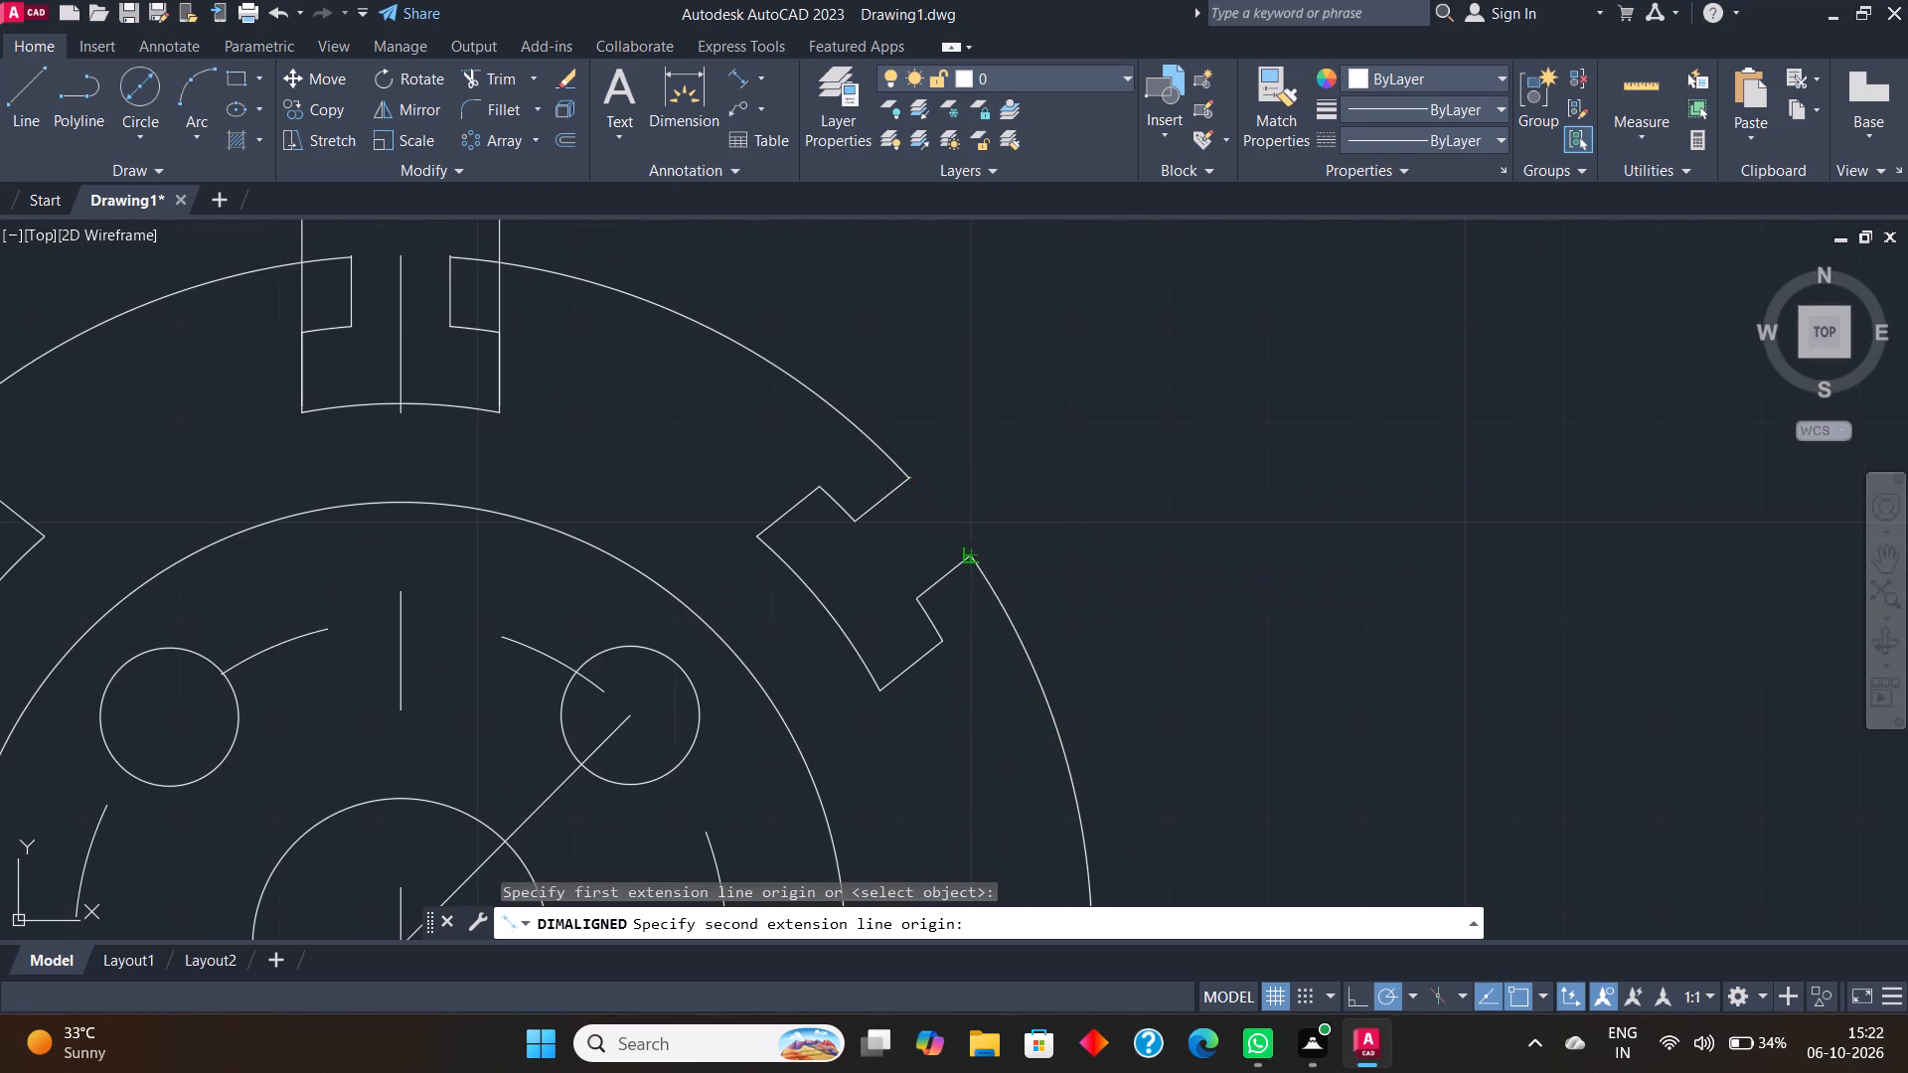
pyautogui.click(969, 561)
pyautogui.click(1096, 436)
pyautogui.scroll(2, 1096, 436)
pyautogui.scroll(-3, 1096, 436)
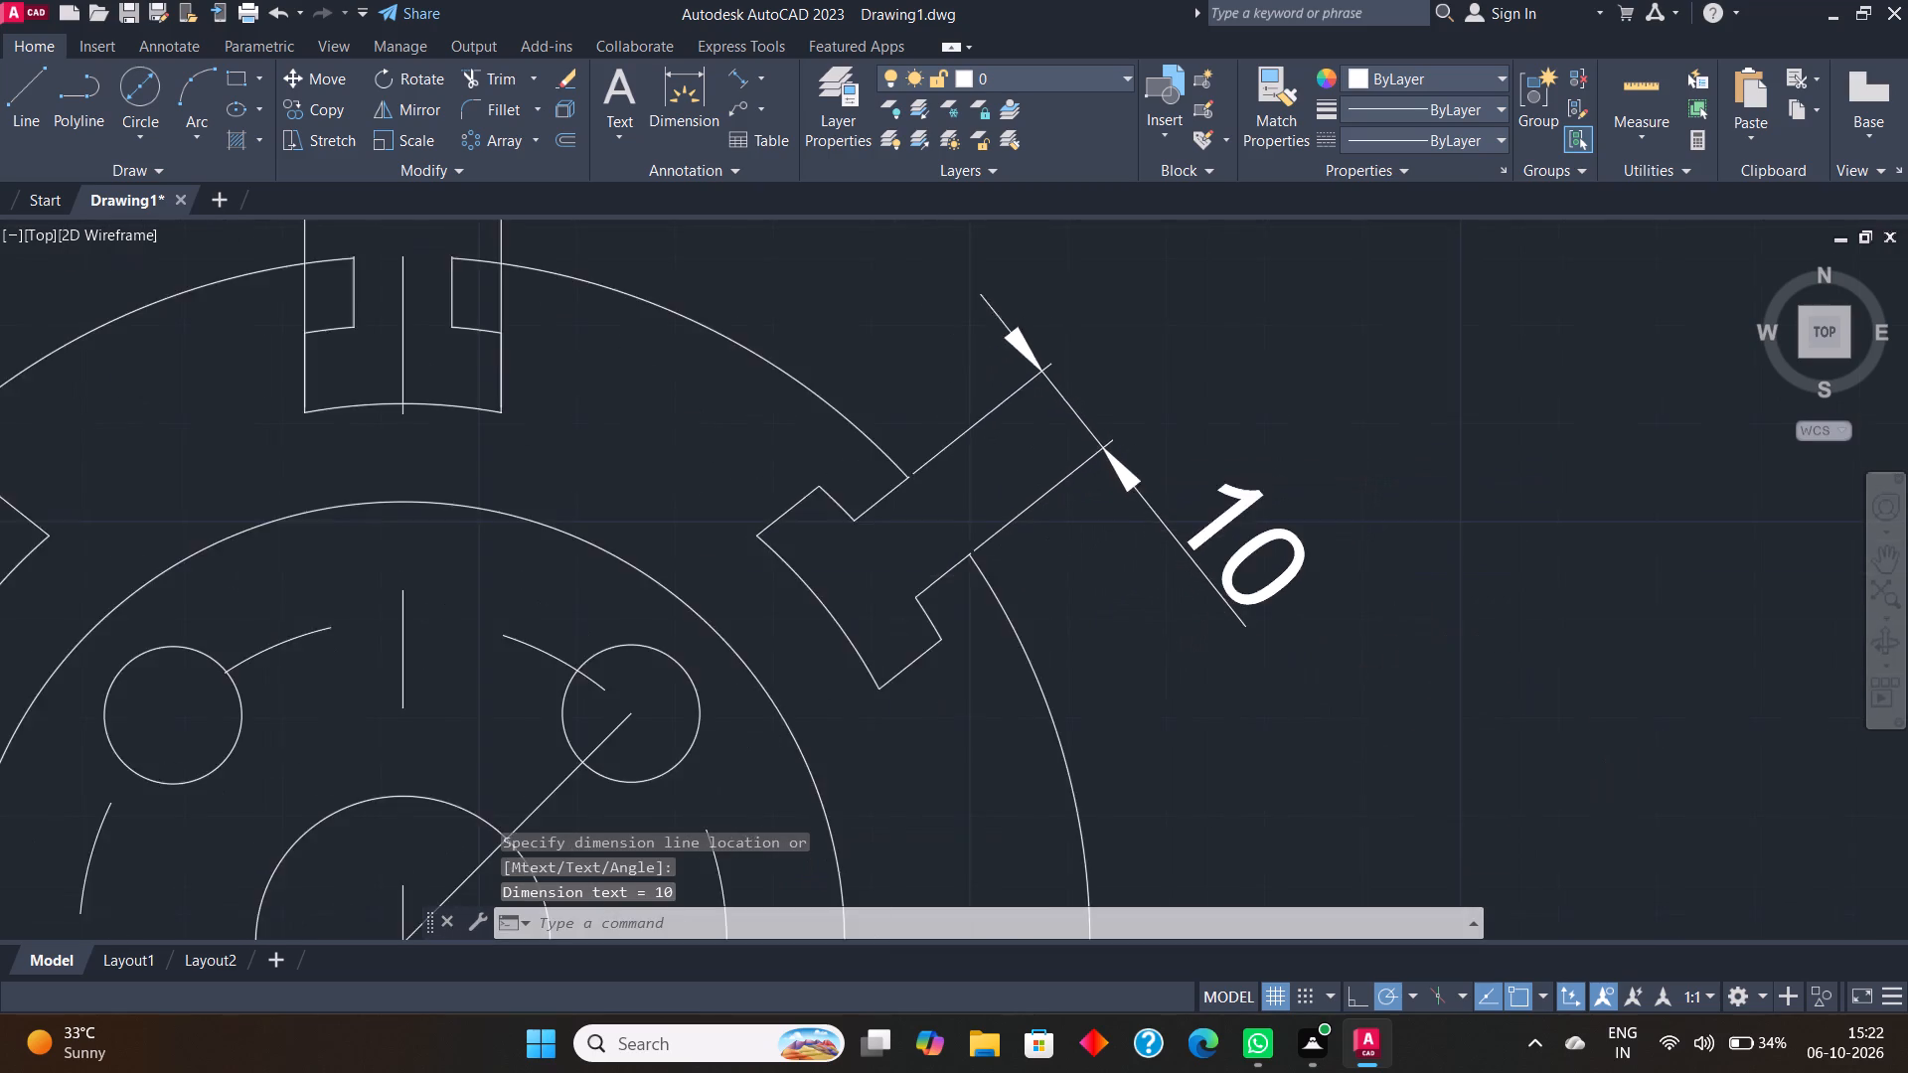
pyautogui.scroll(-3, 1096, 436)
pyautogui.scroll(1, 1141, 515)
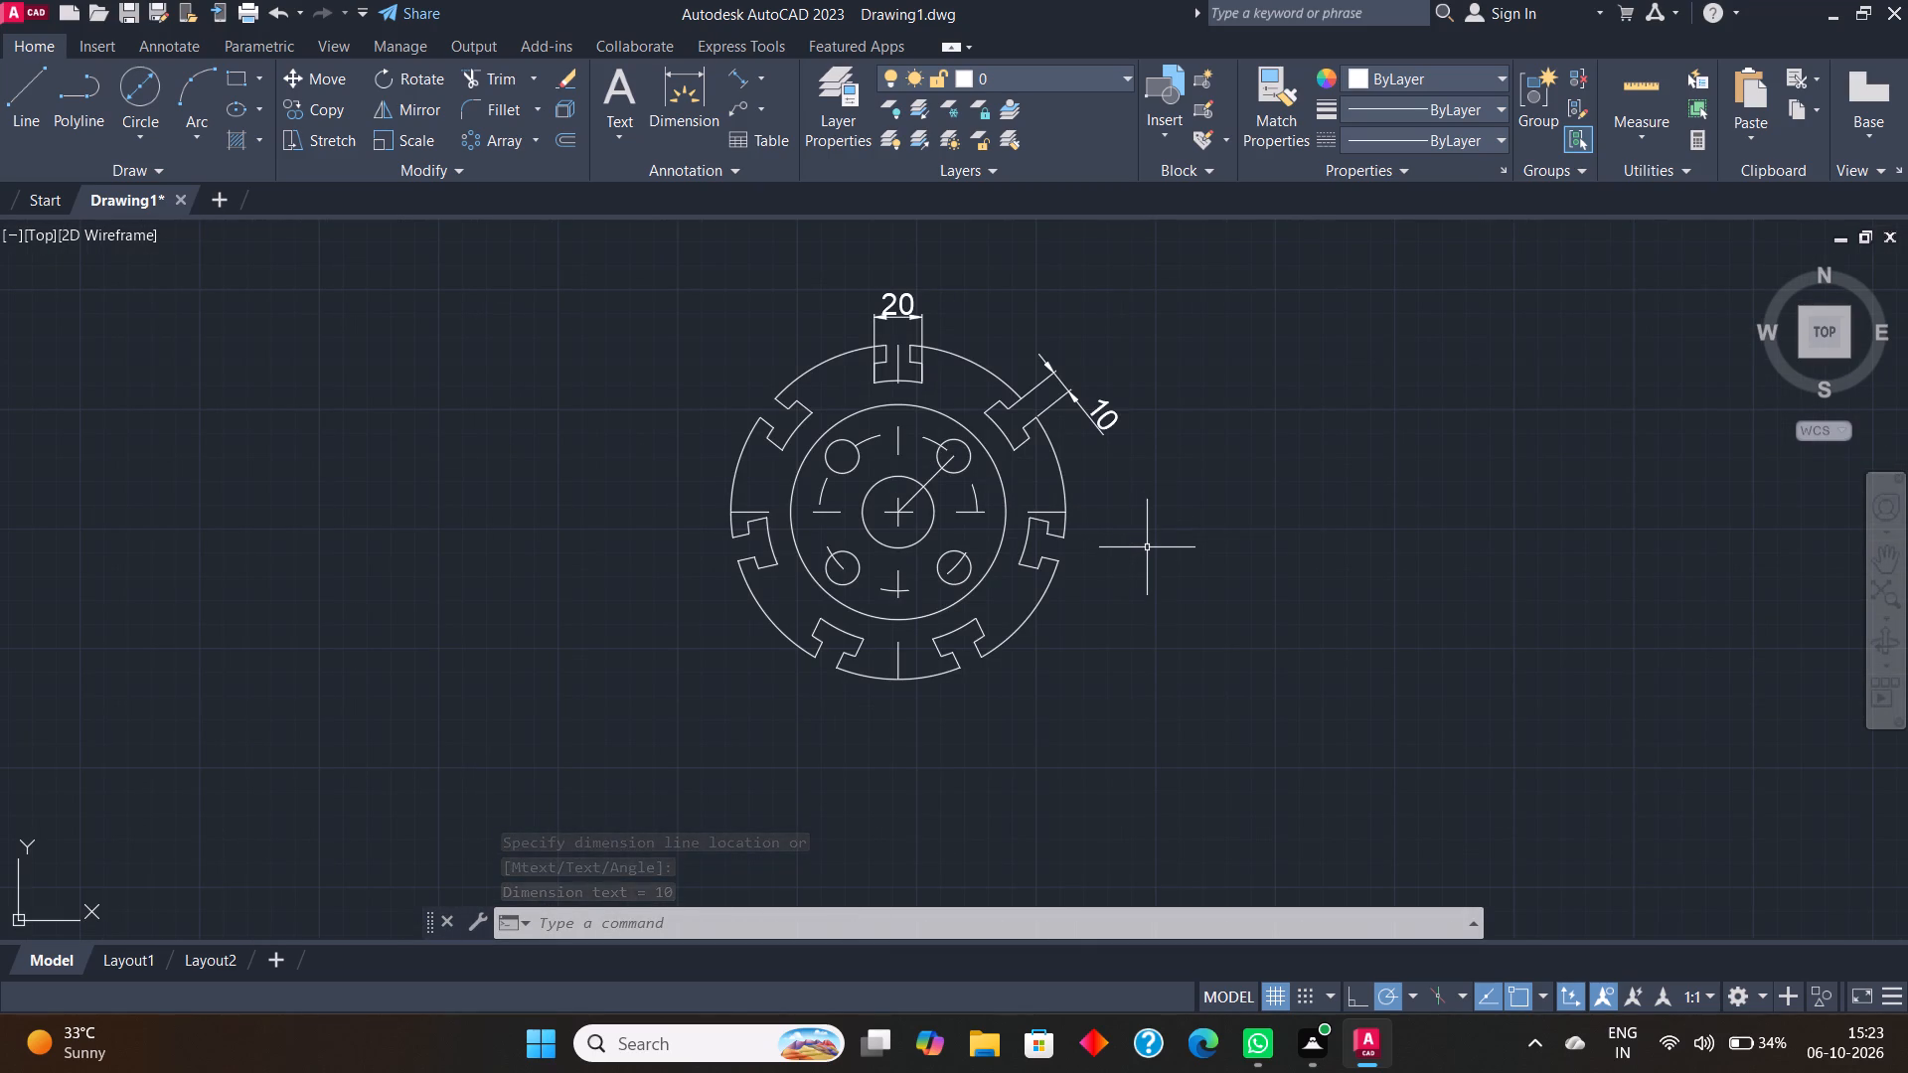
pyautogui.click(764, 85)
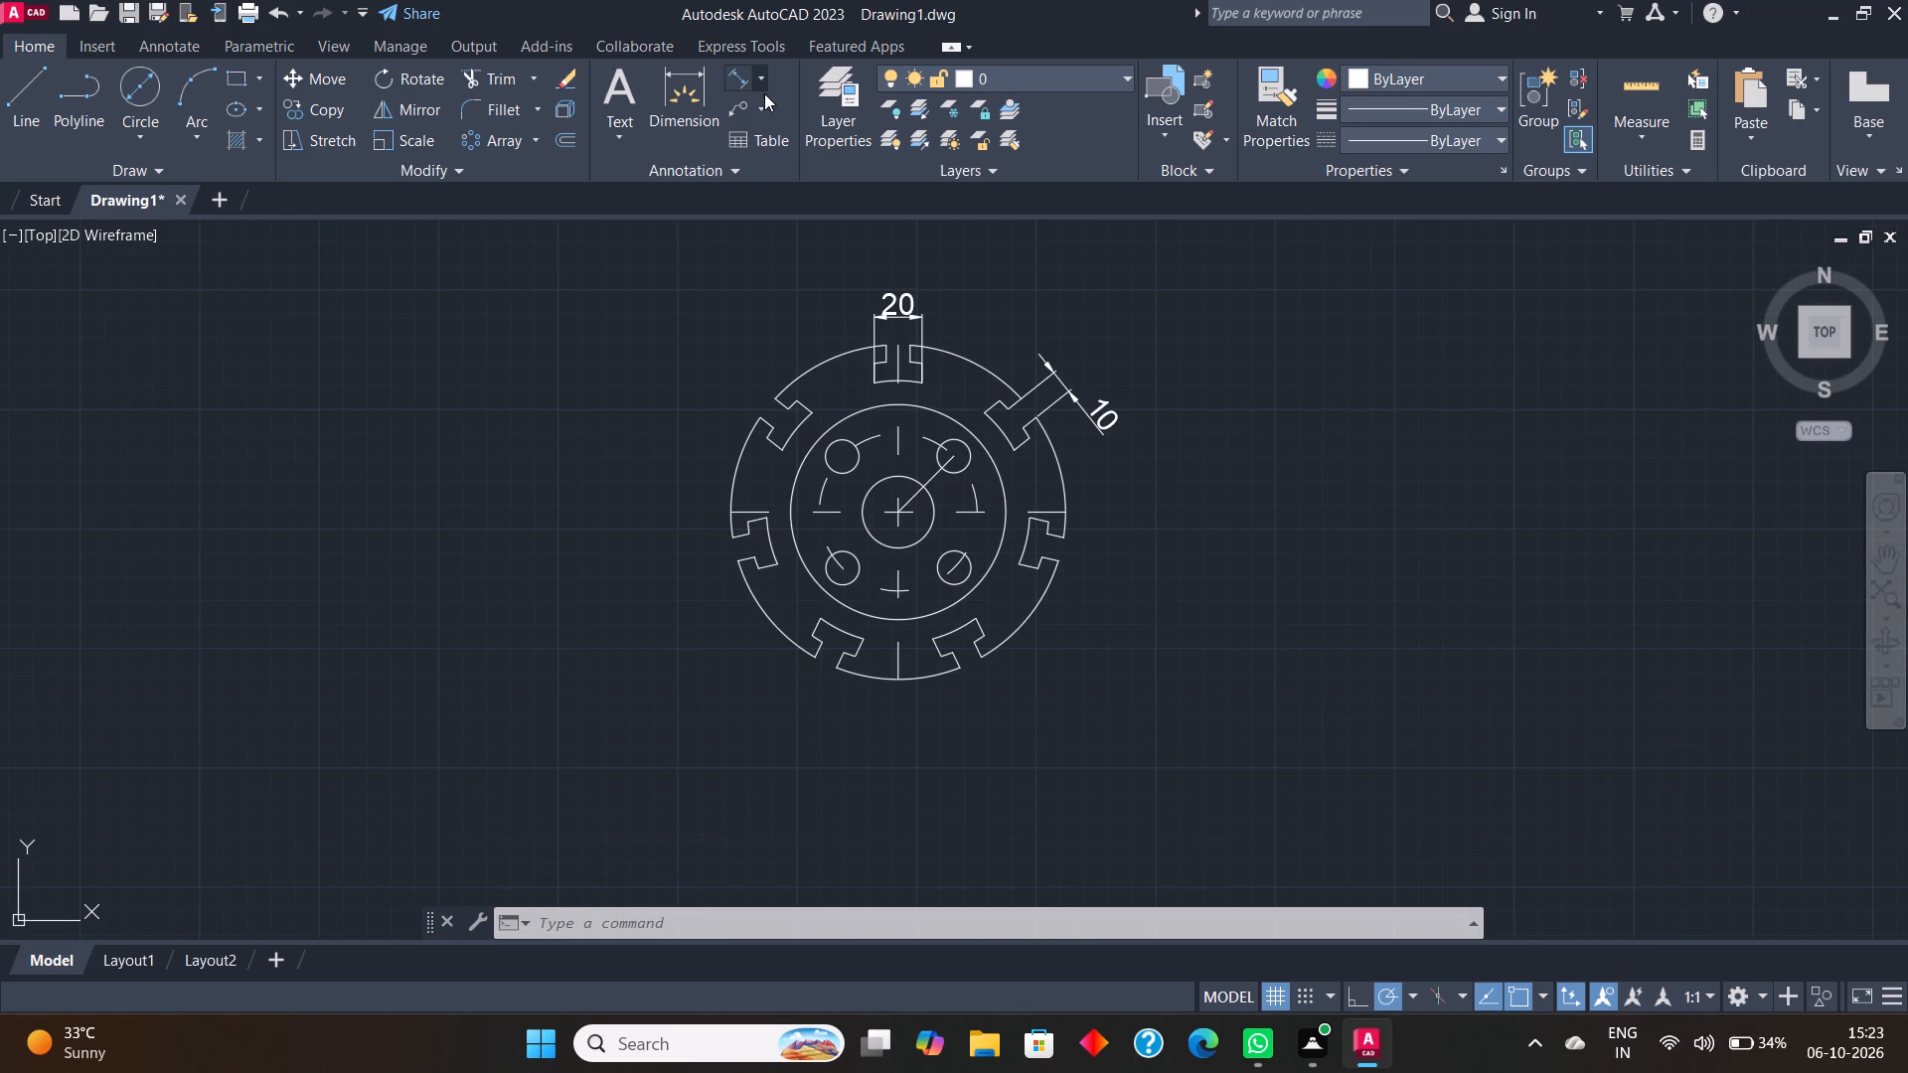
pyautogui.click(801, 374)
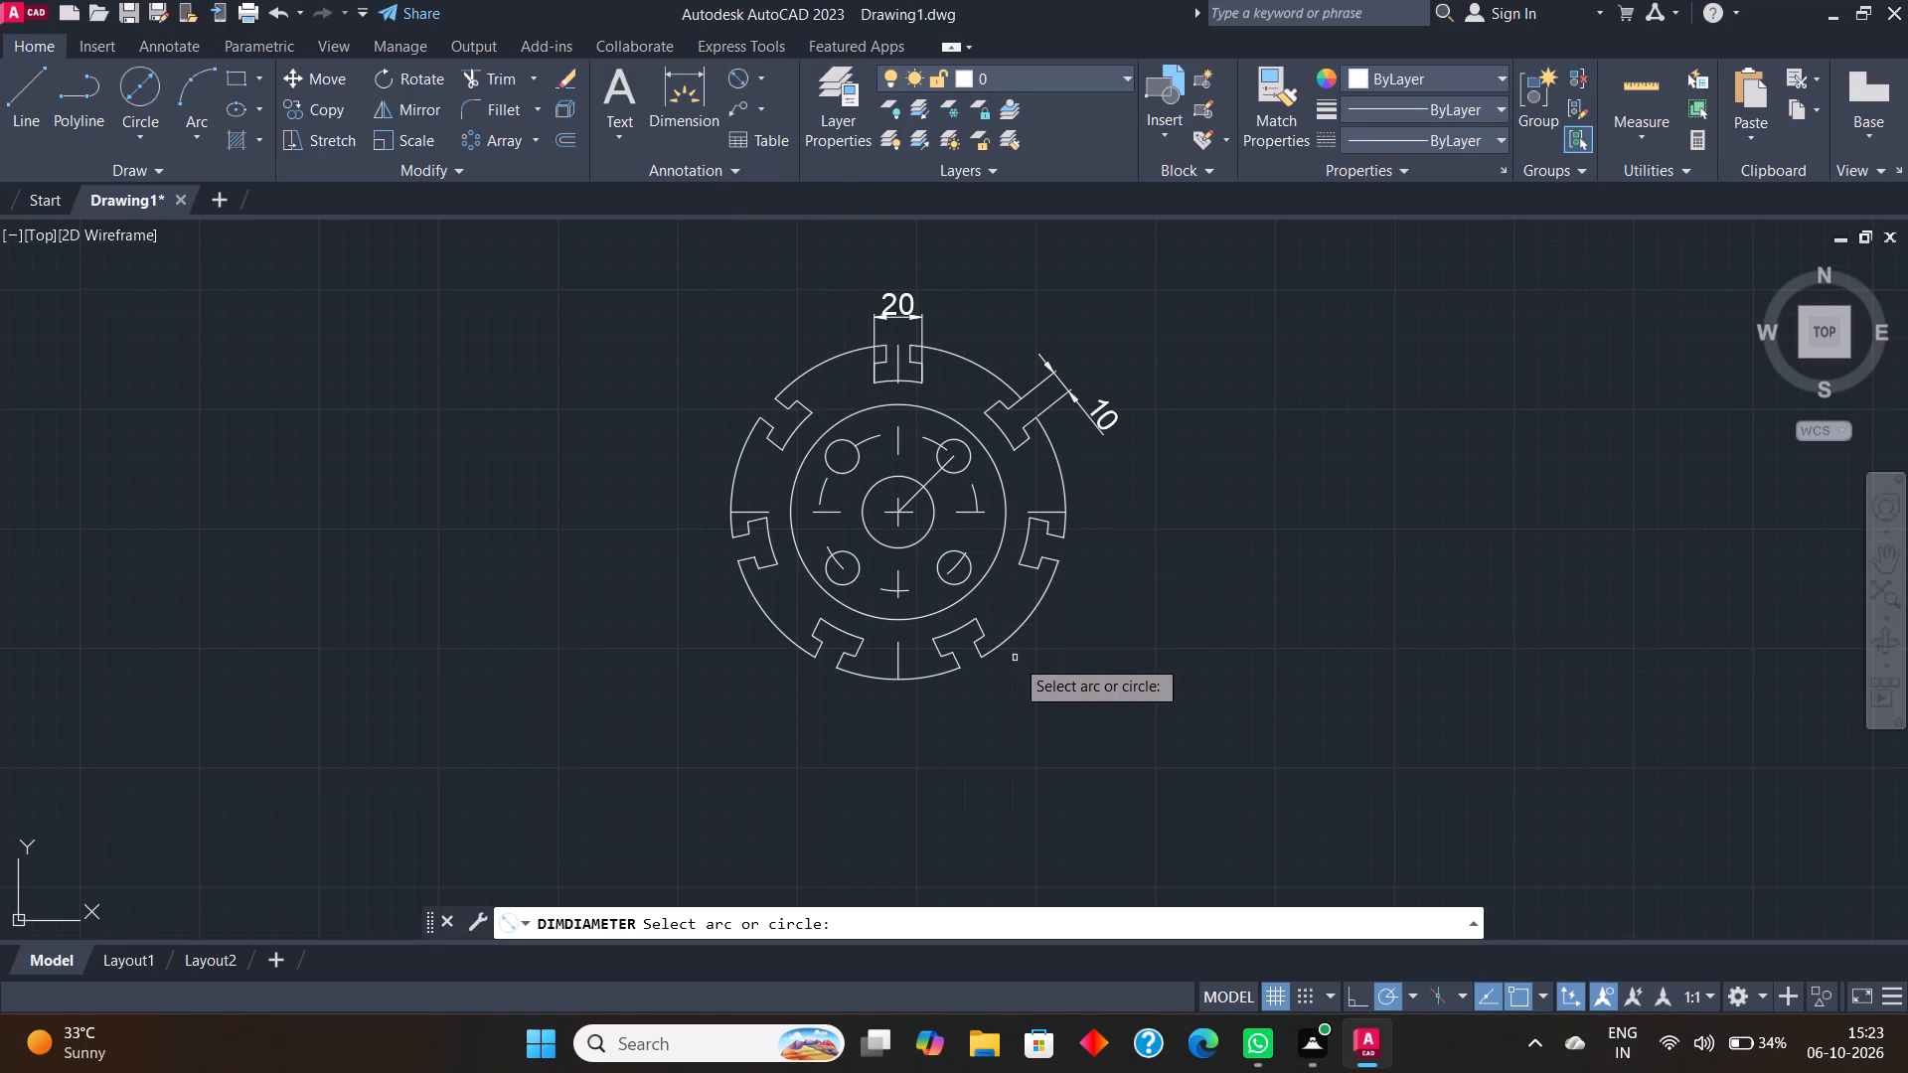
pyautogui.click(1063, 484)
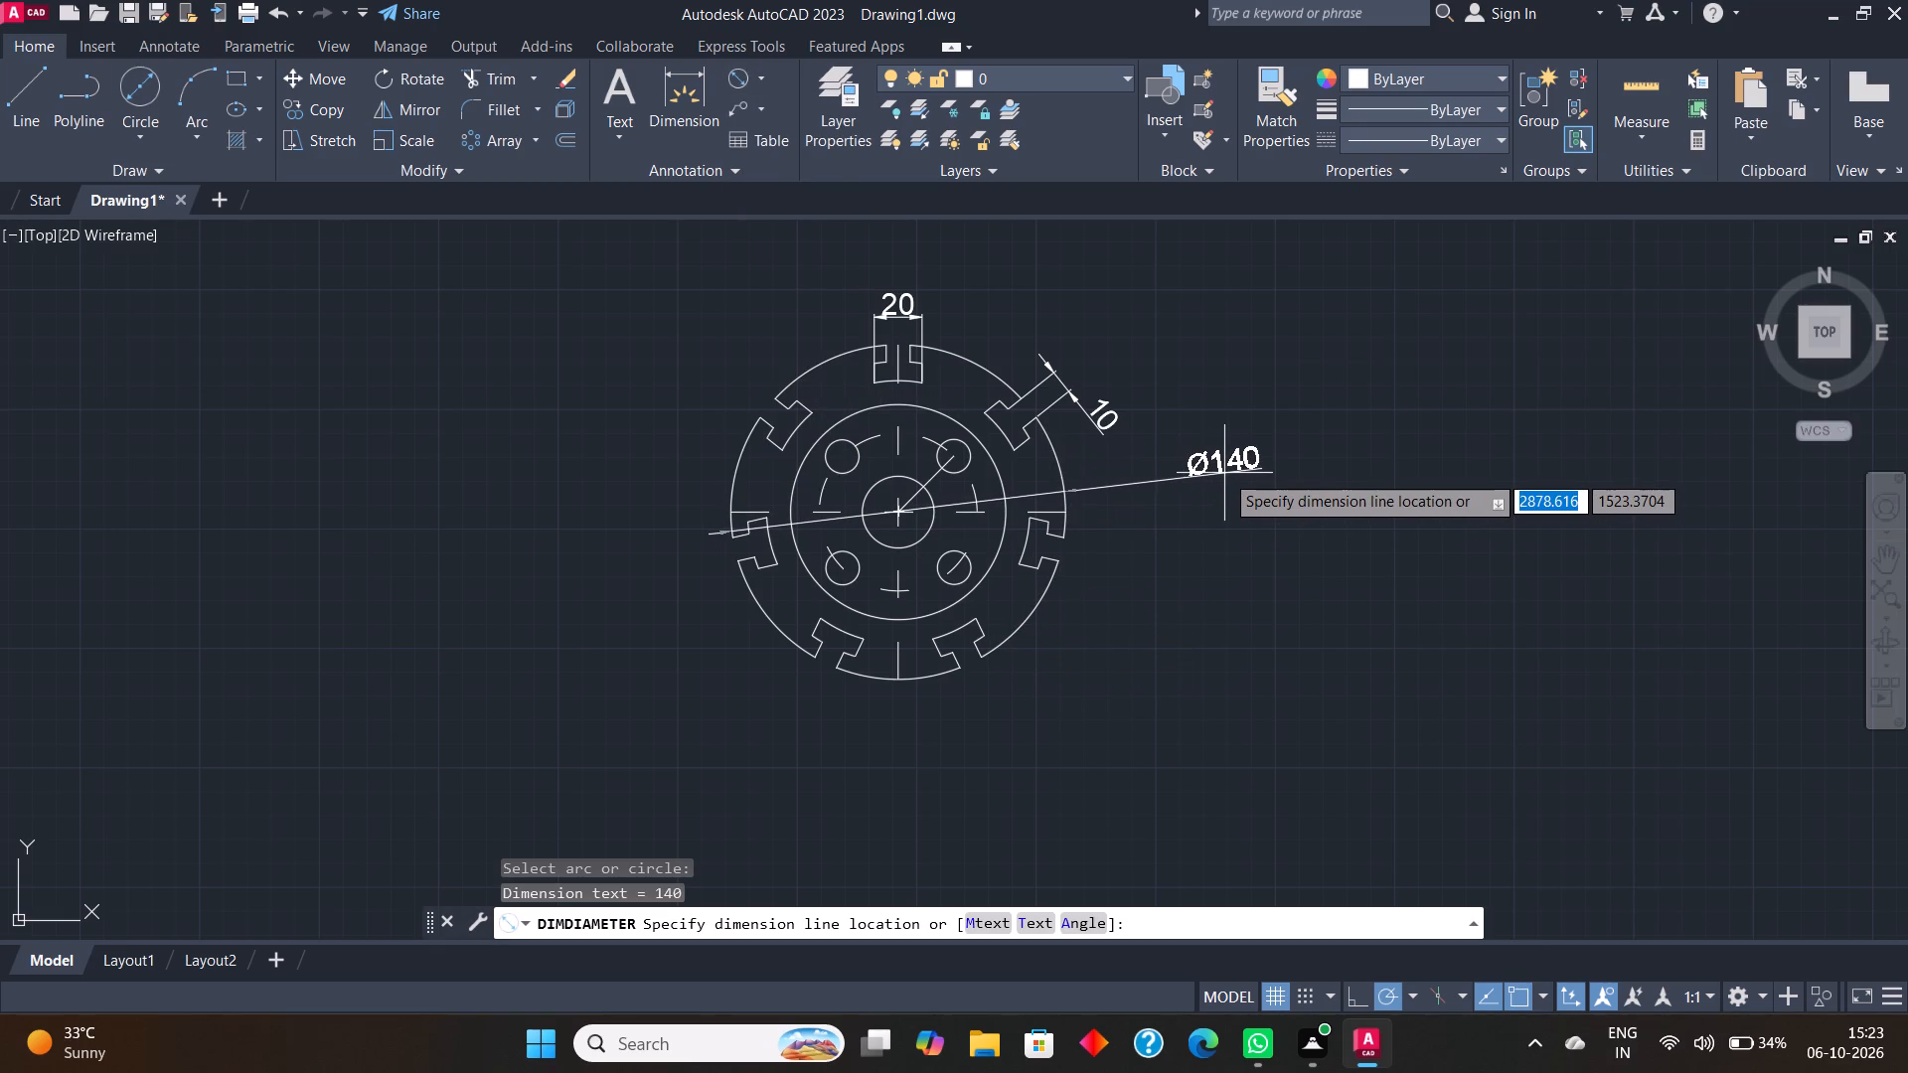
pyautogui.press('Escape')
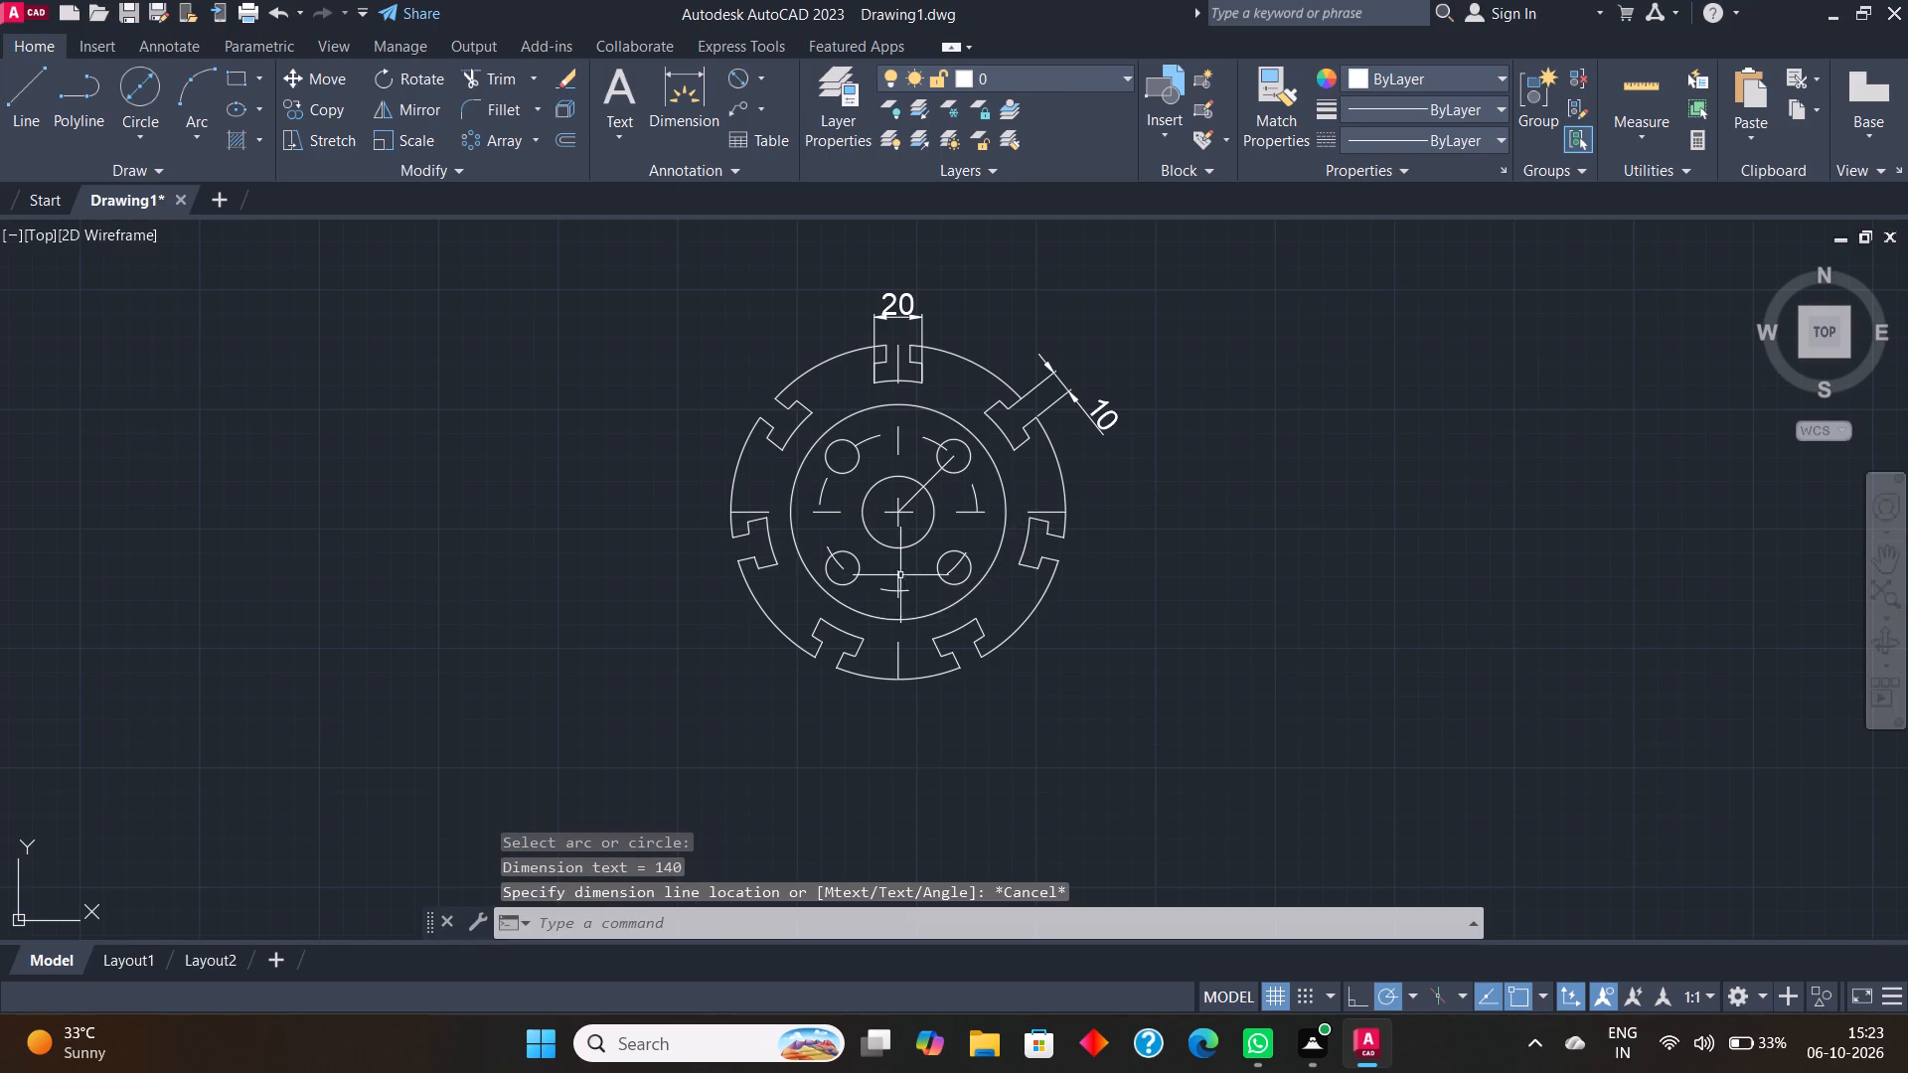
# Add diameter dimensions to the central bore, the hole pitch circle and the larger circle enclosing the holes, with their text outside the outline.
pyautogui.press('Return')
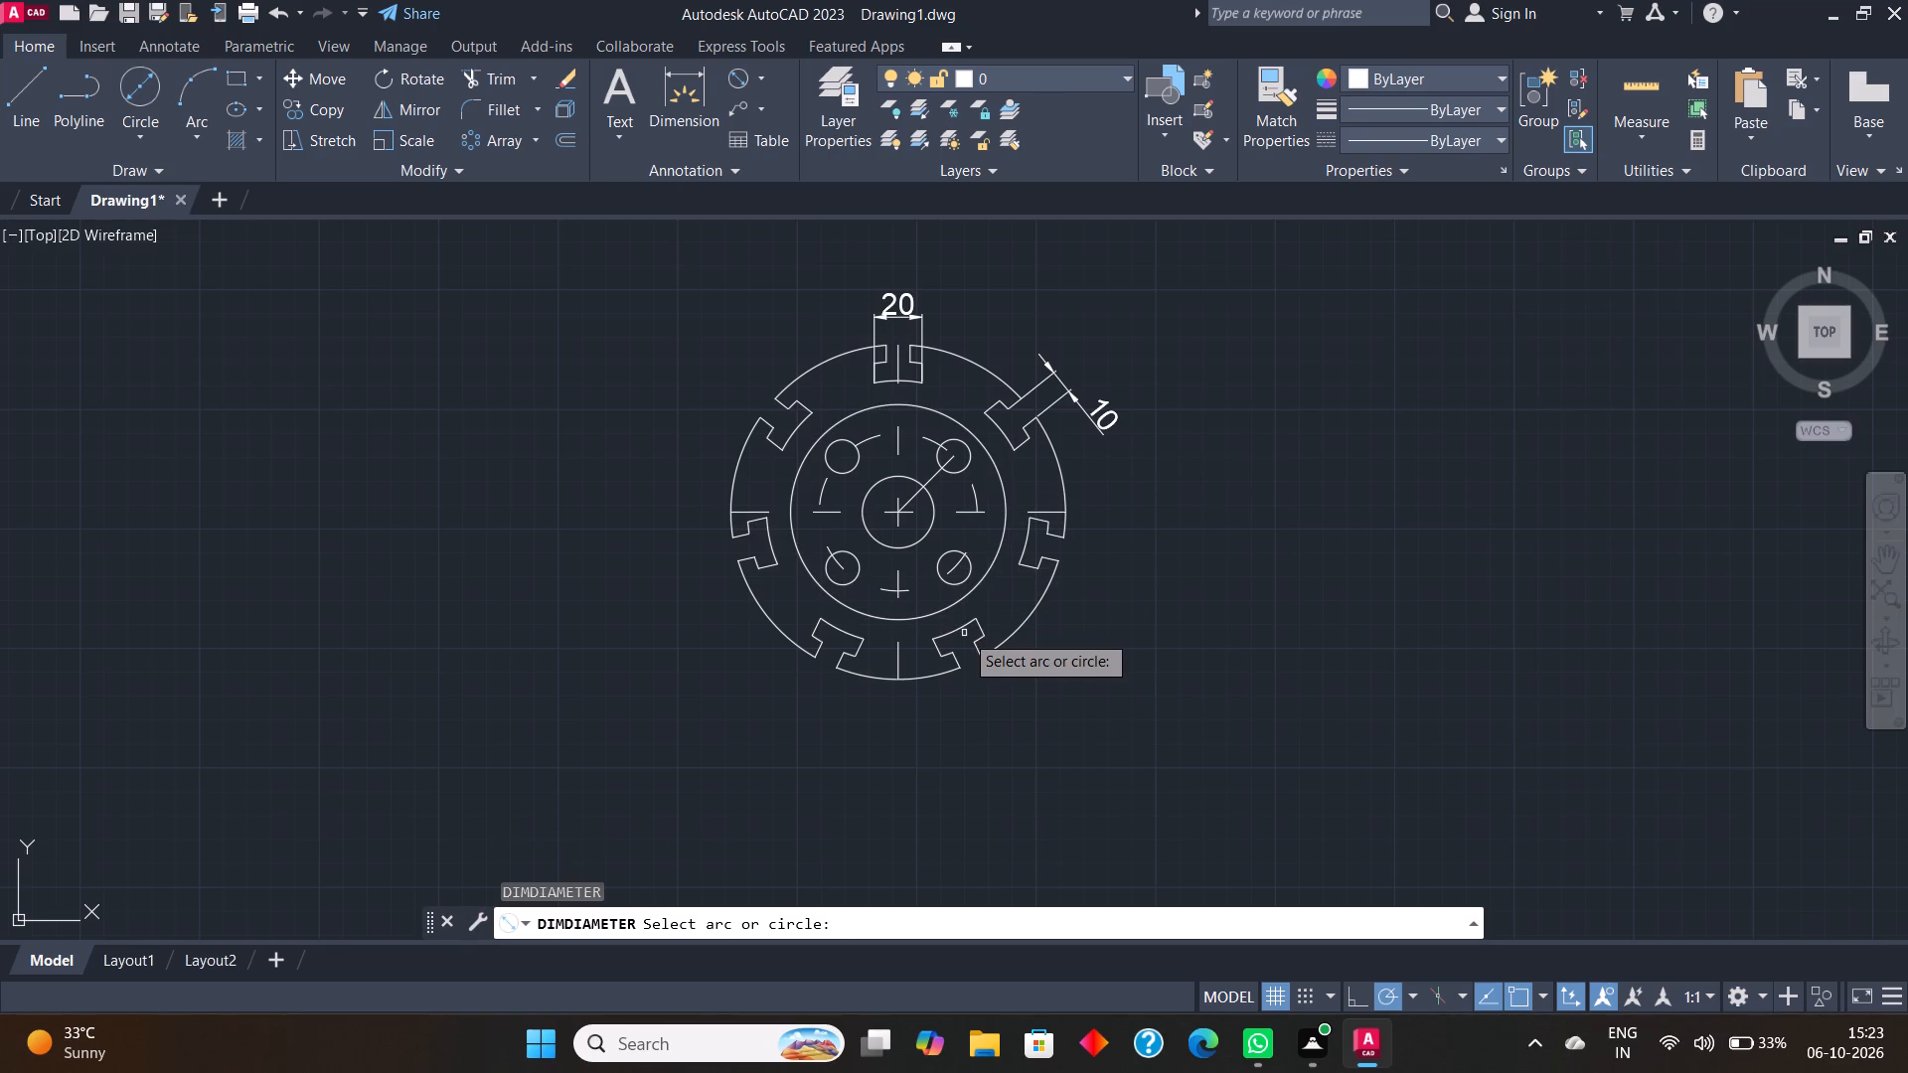
pyautogui.click(911, 543)
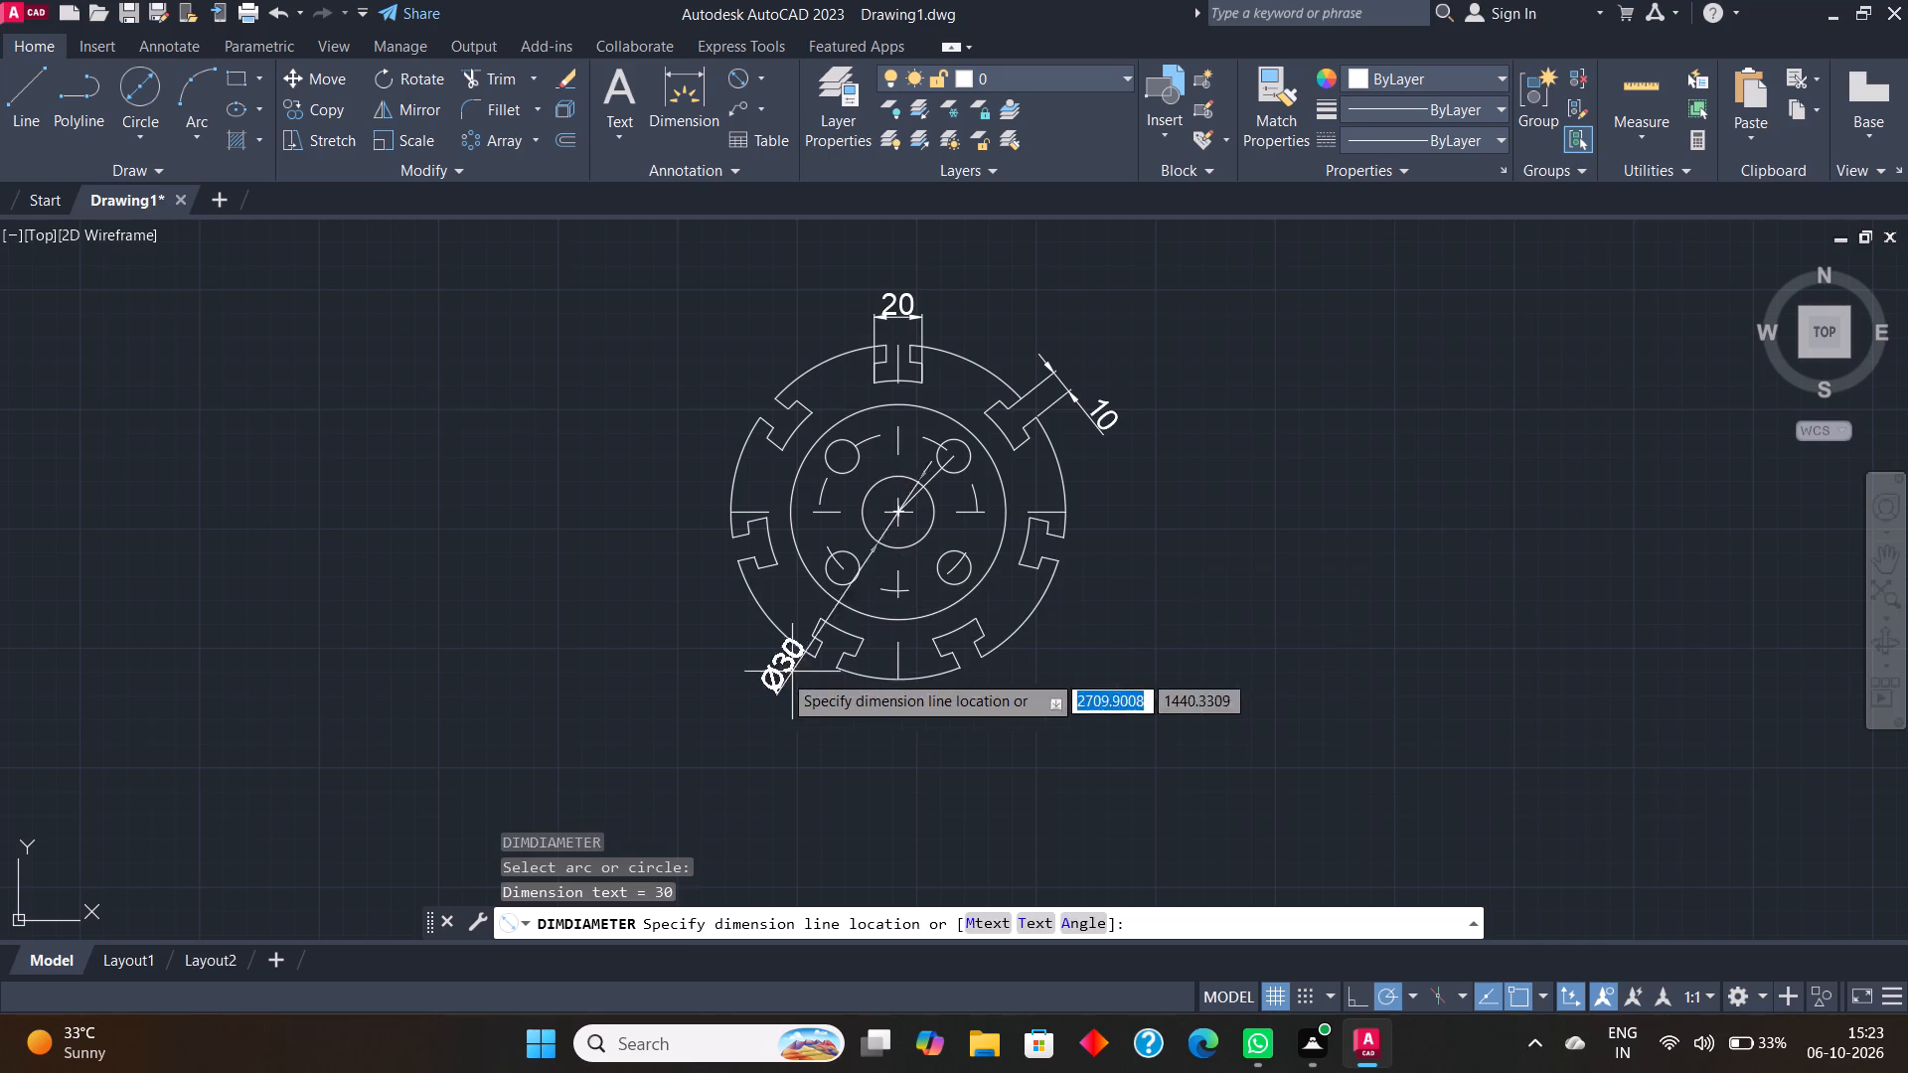
pyautogui.click(695, 690)
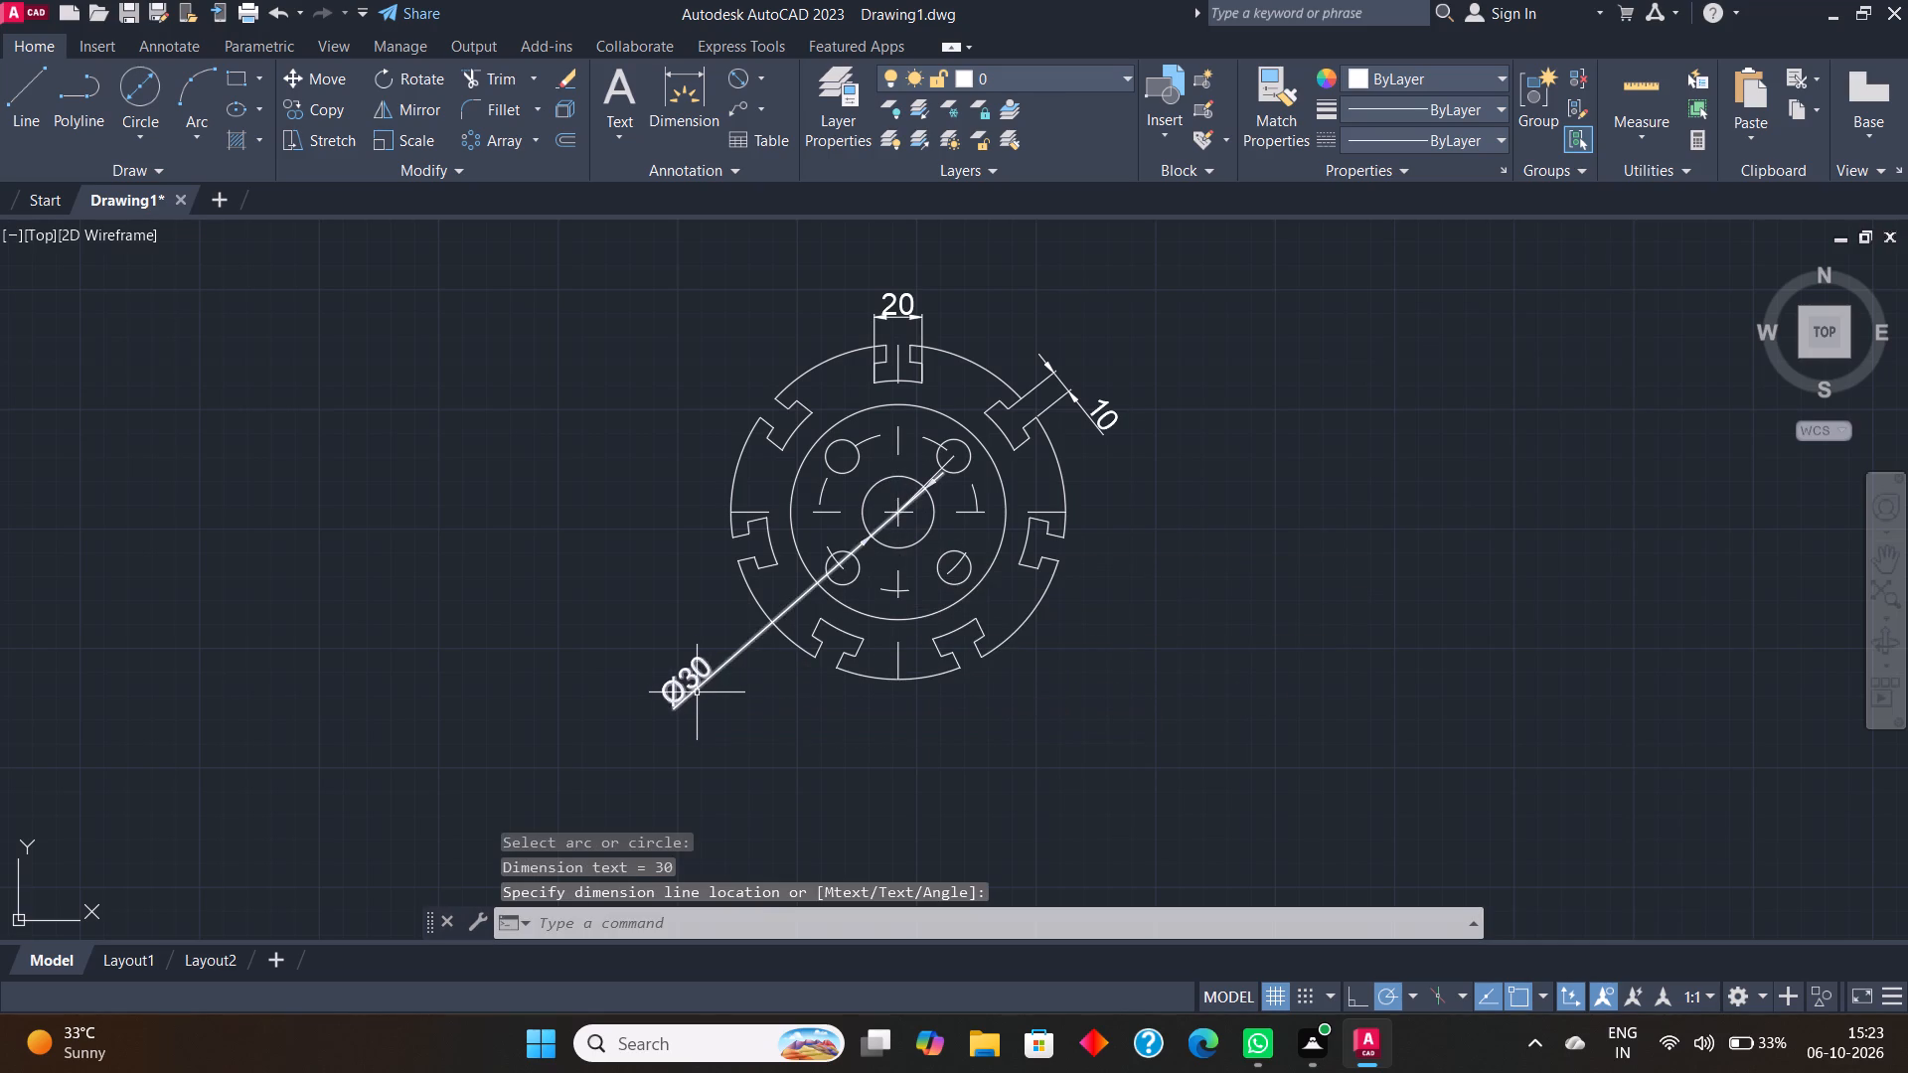
pyautogui.press('Return')
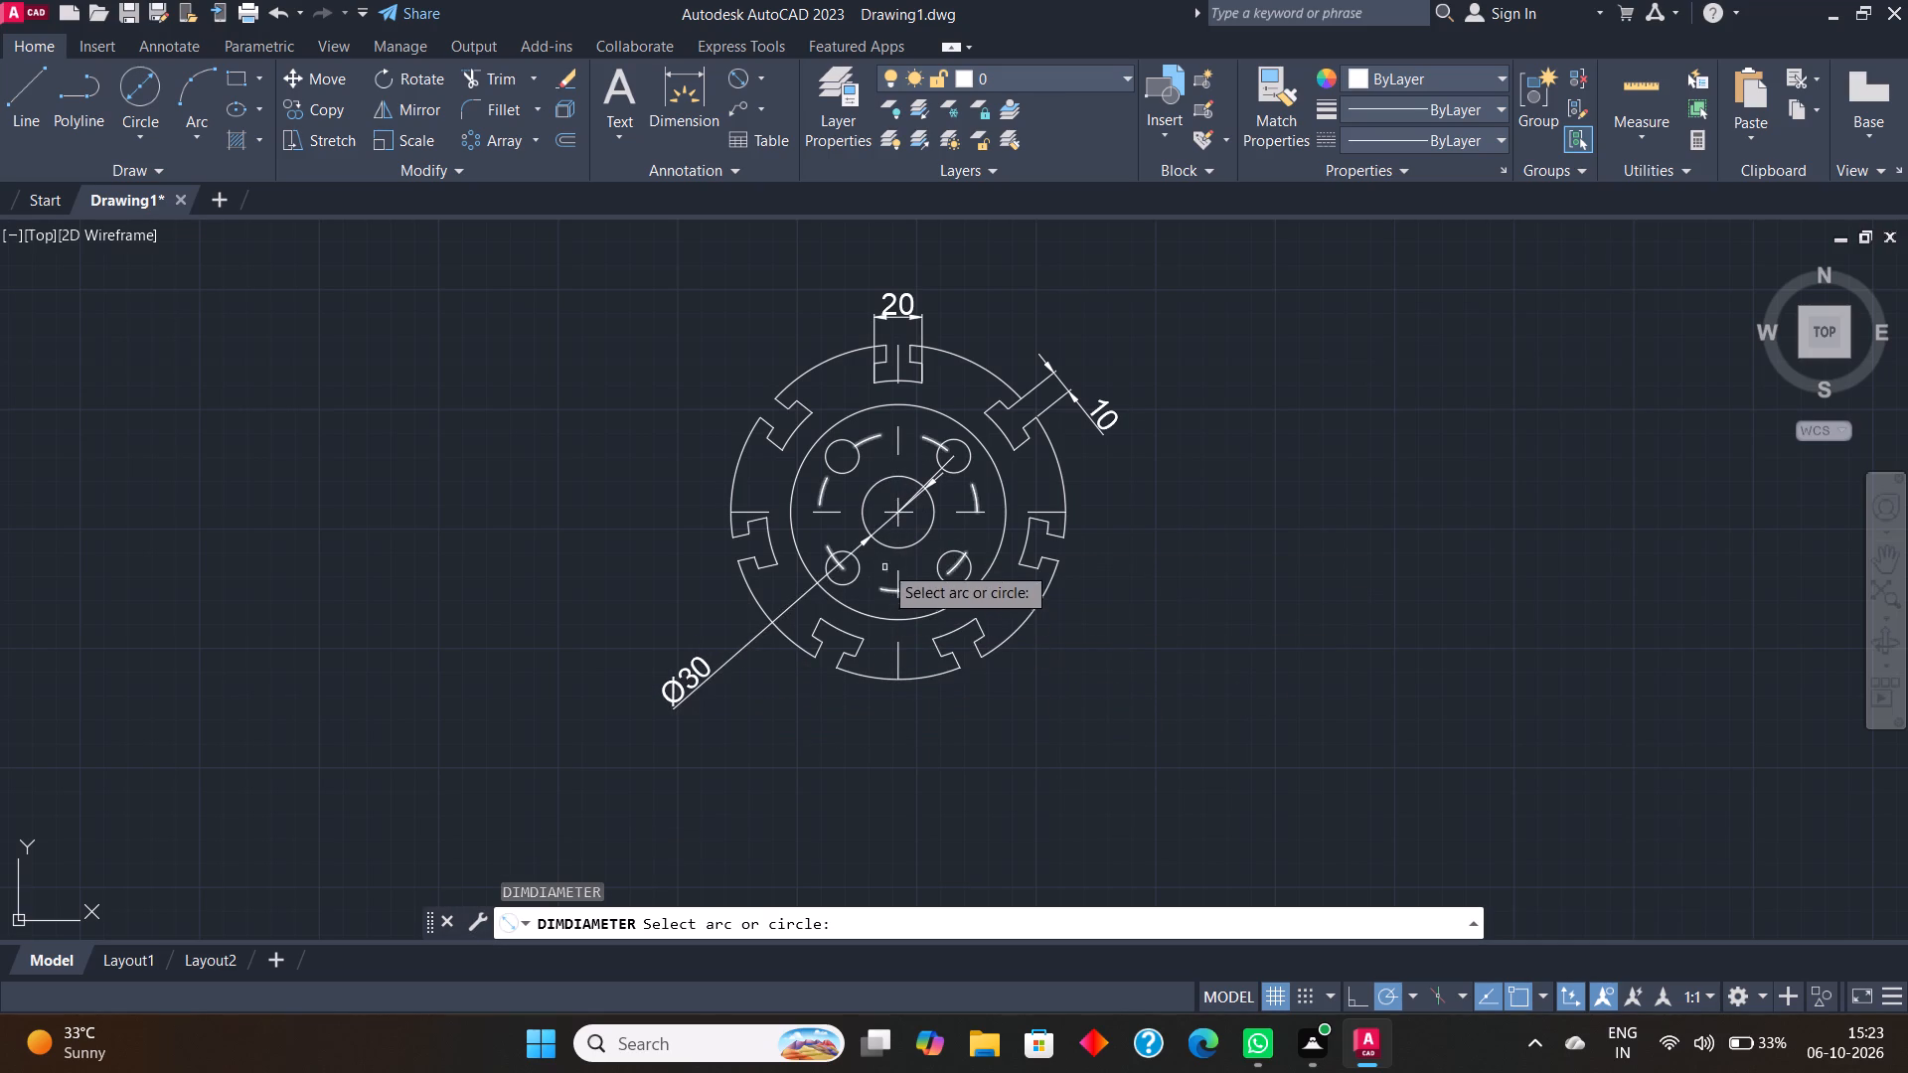
pyautogui.click(823, 490)
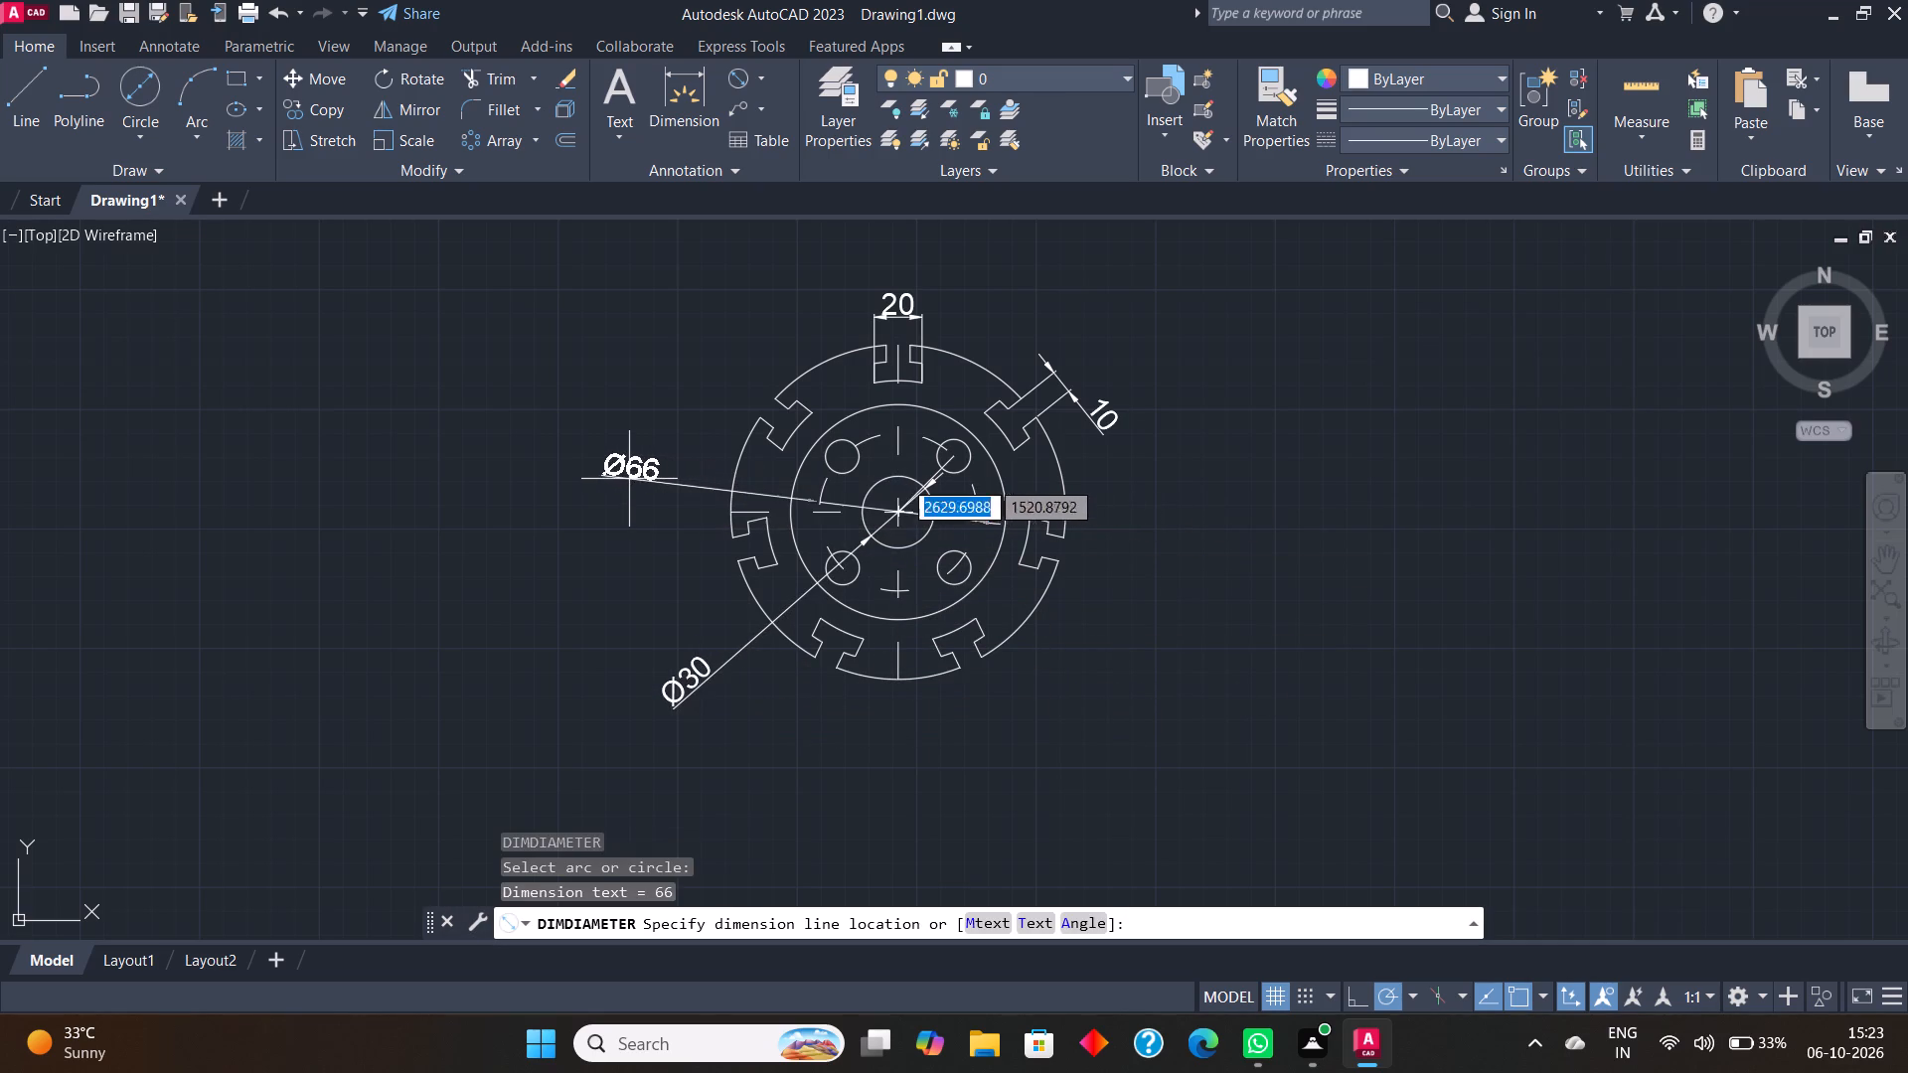
pyautogui.click(629, 479)
pyautogui.press('Return')
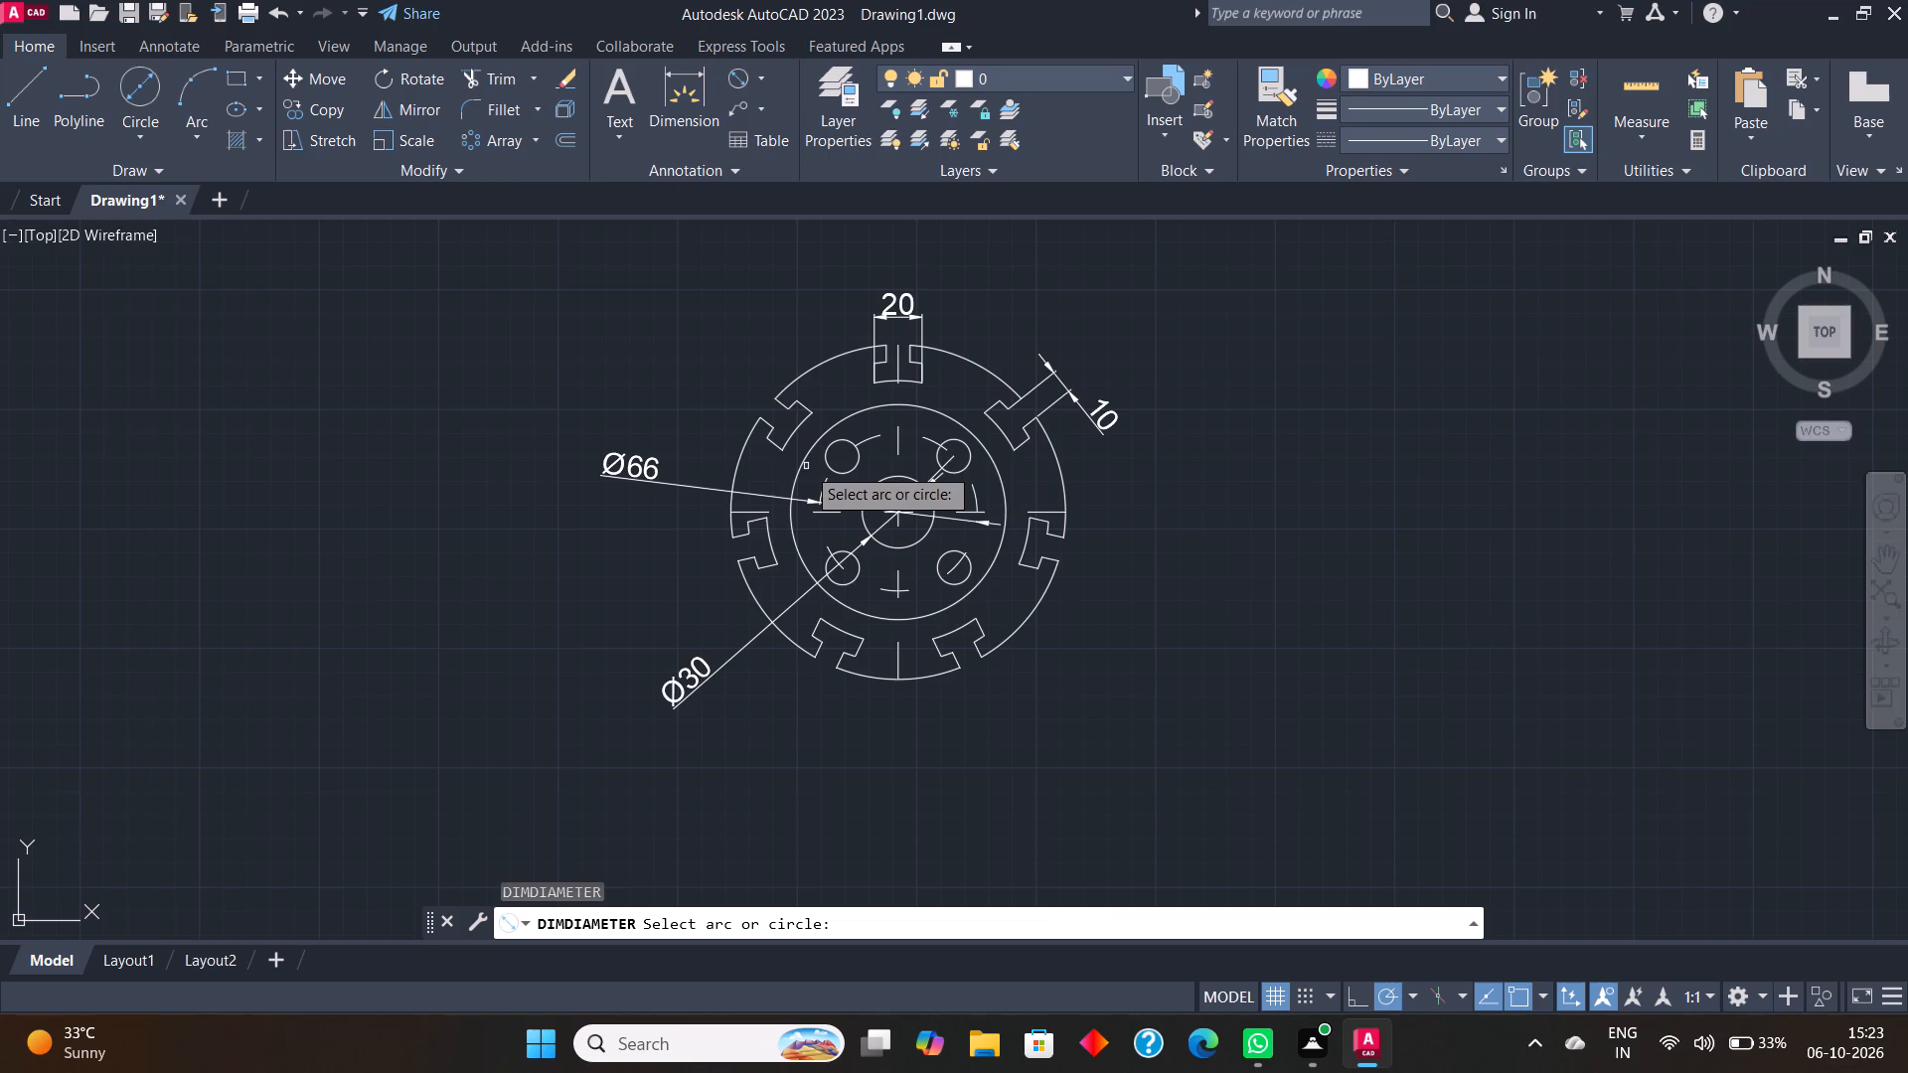
pyautogui.click(803, 461)
pyautogui.click(646, 364)
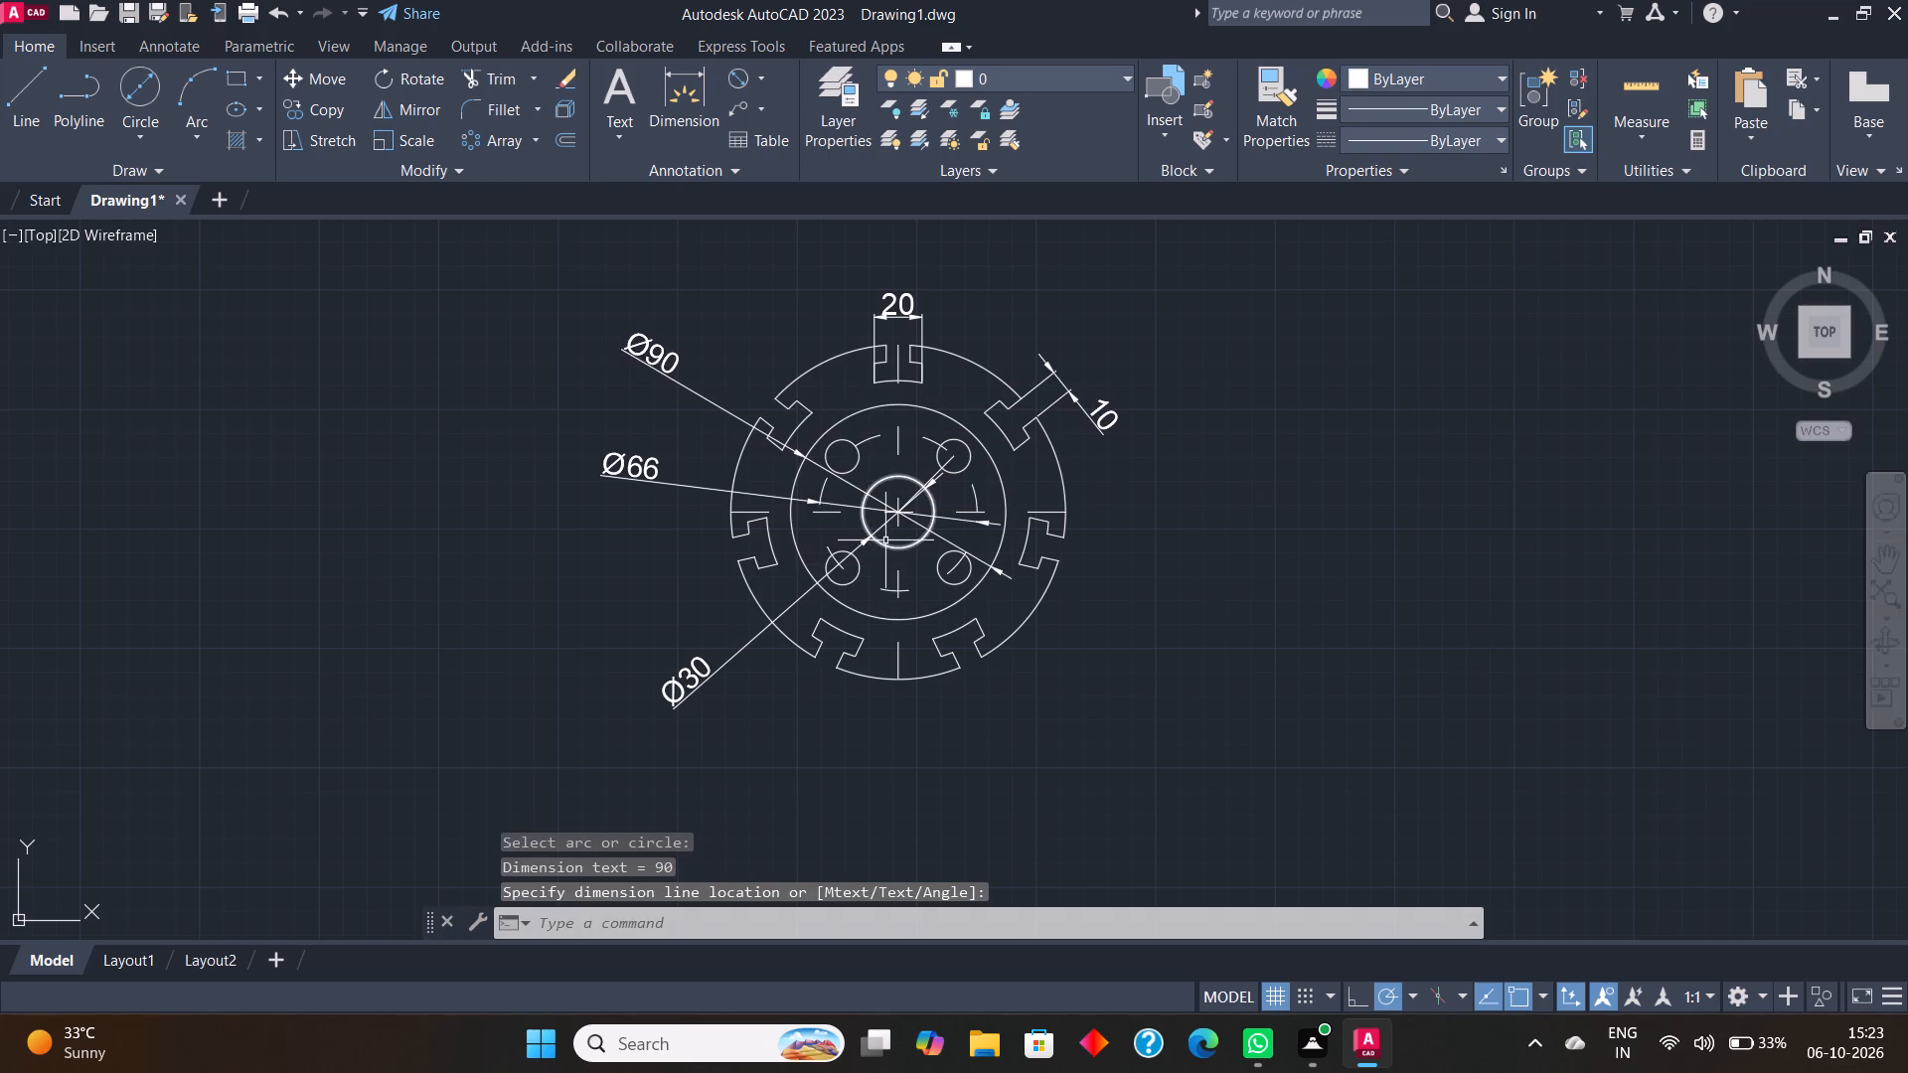
# Add diameter dimensions to the upper-left slot's floor arc and the outer outline arc, with their text outside the outline.
pyautogui.press('Return')
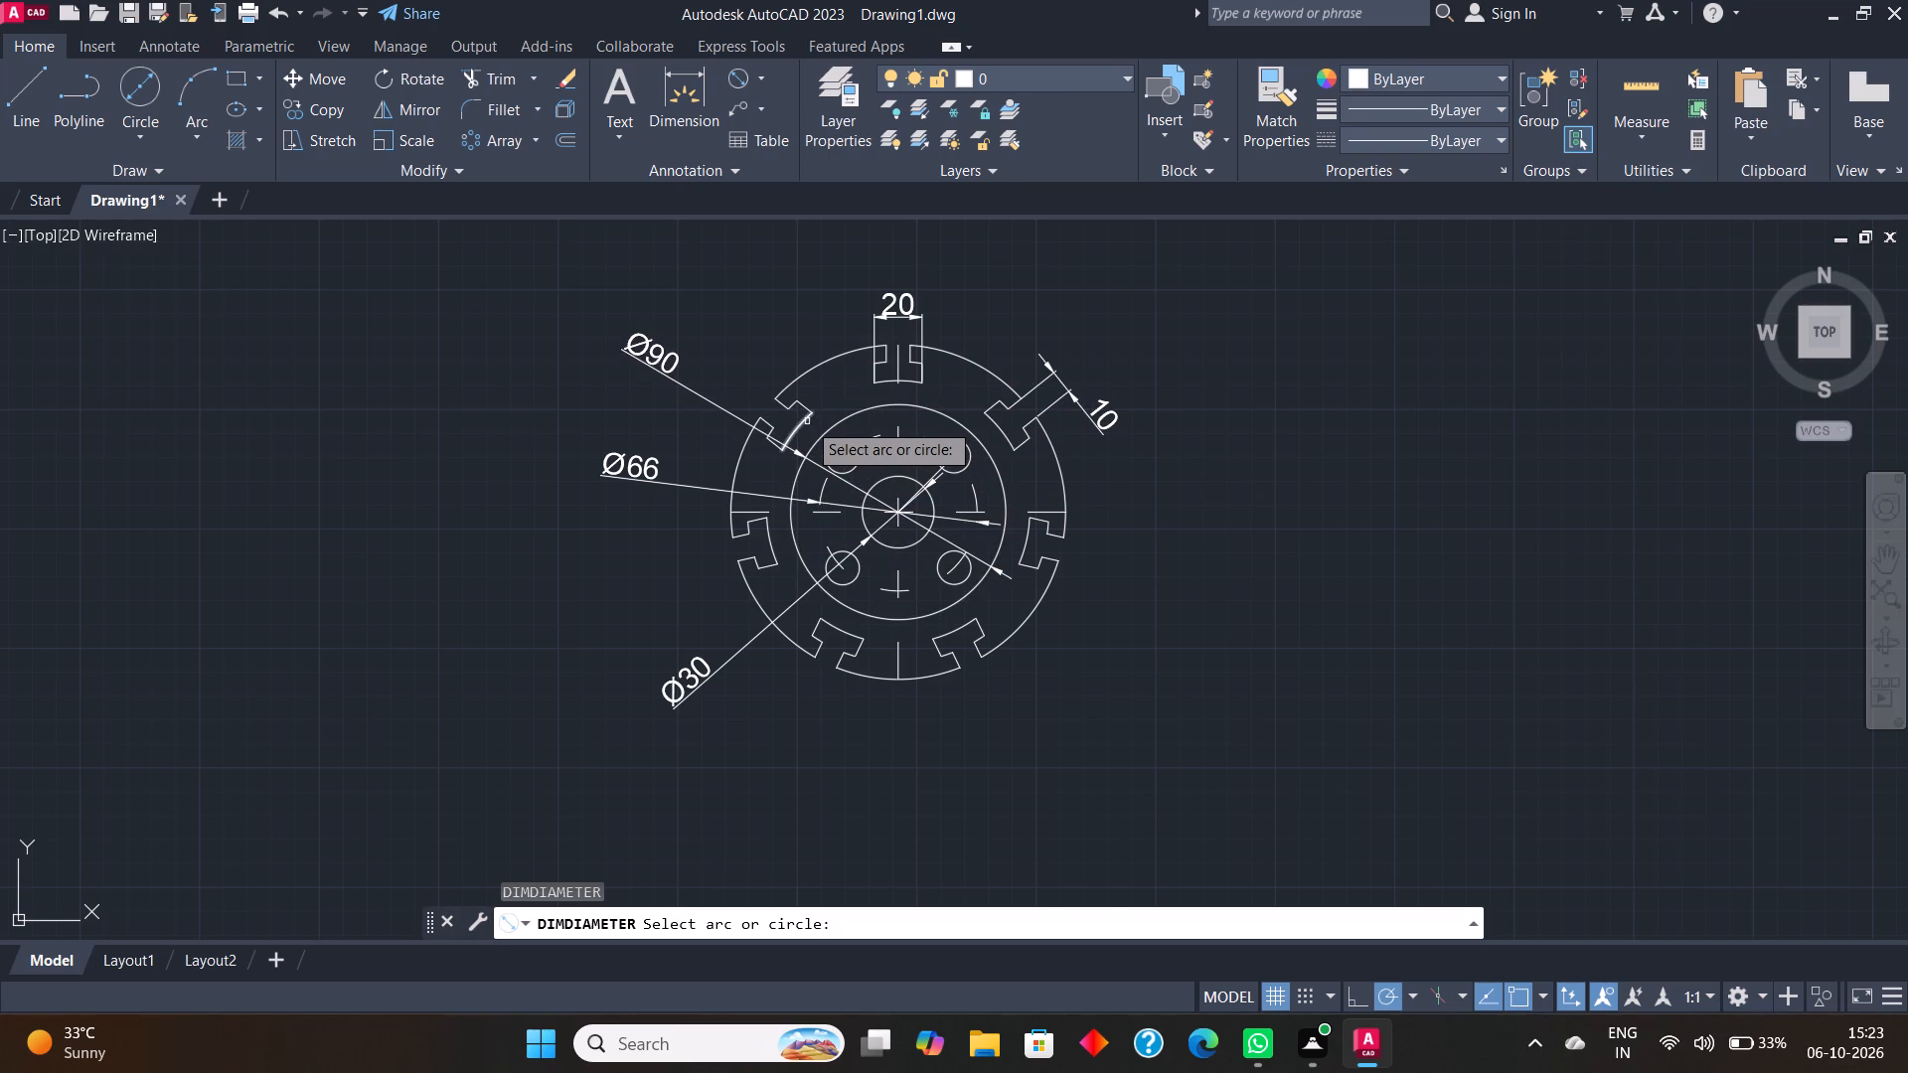
pyautogui.click(807, 421)
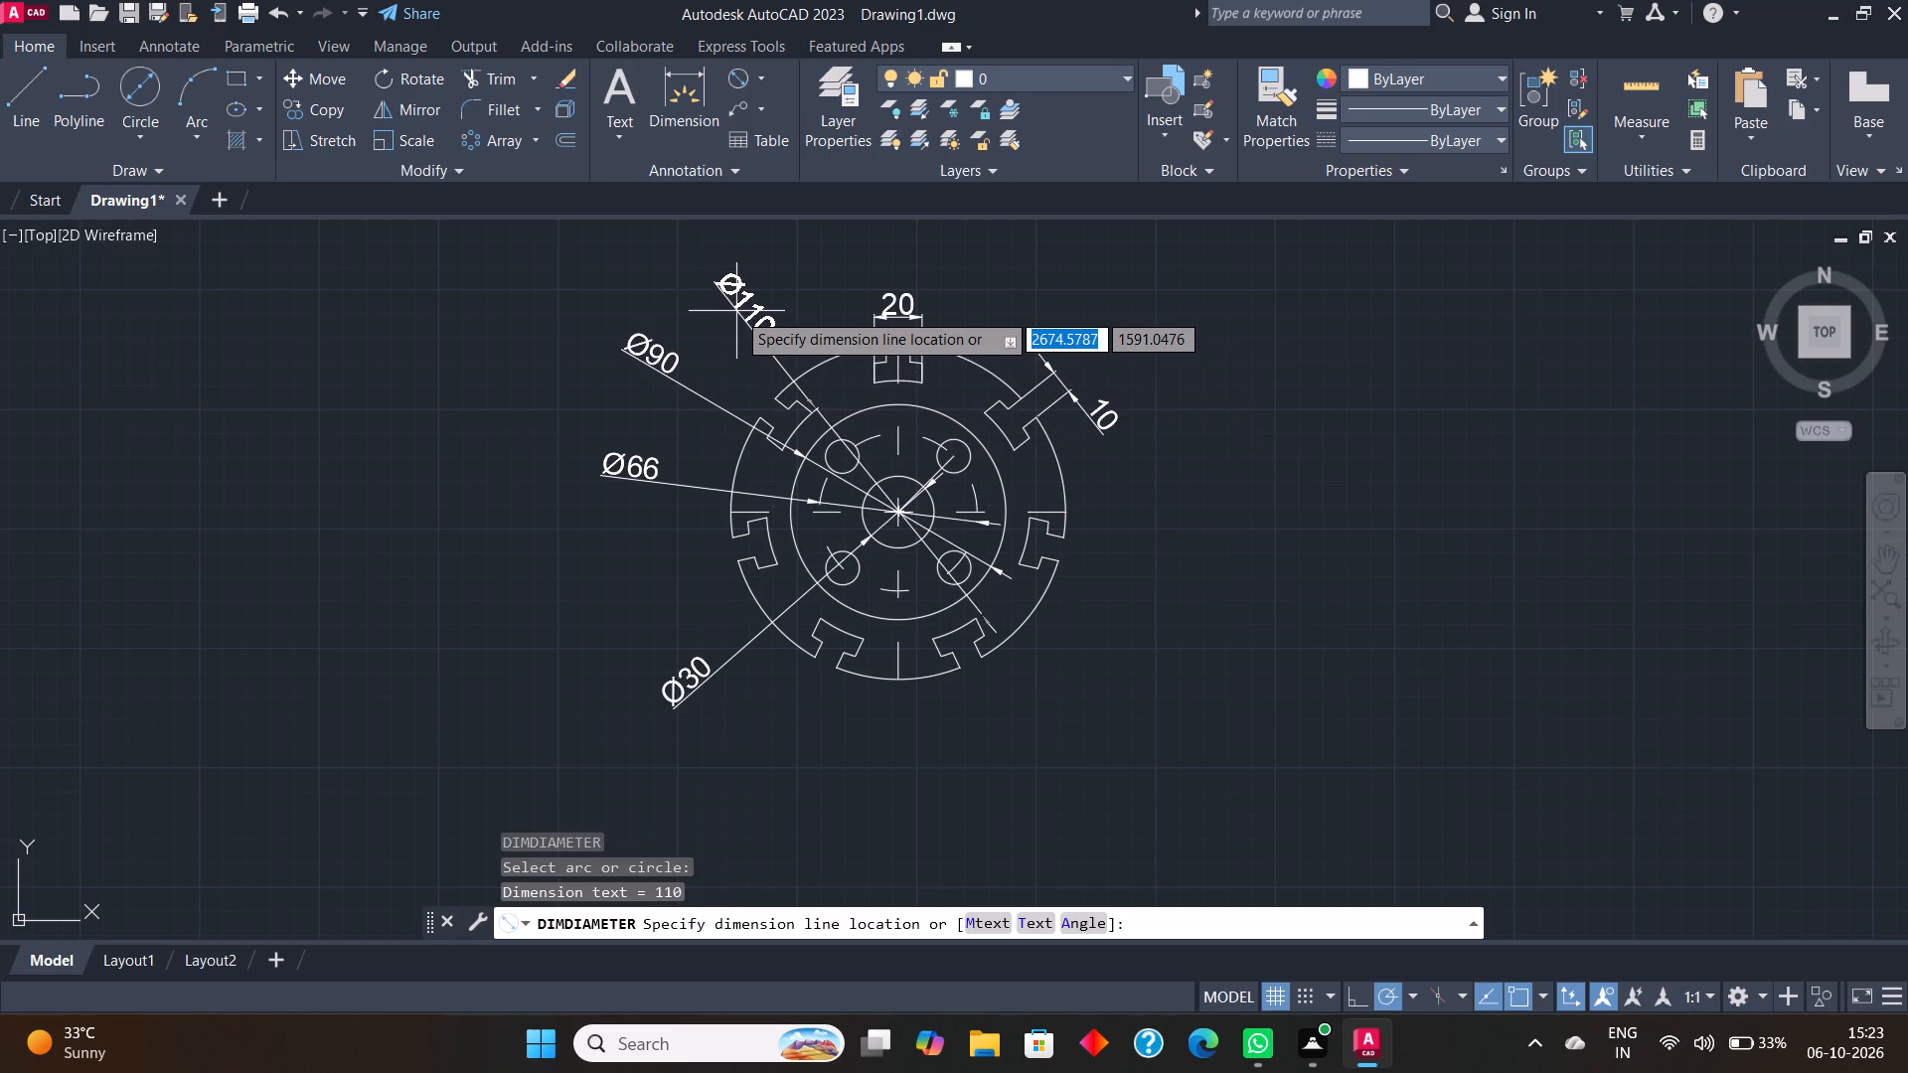
pyautogui.click(736, 311)
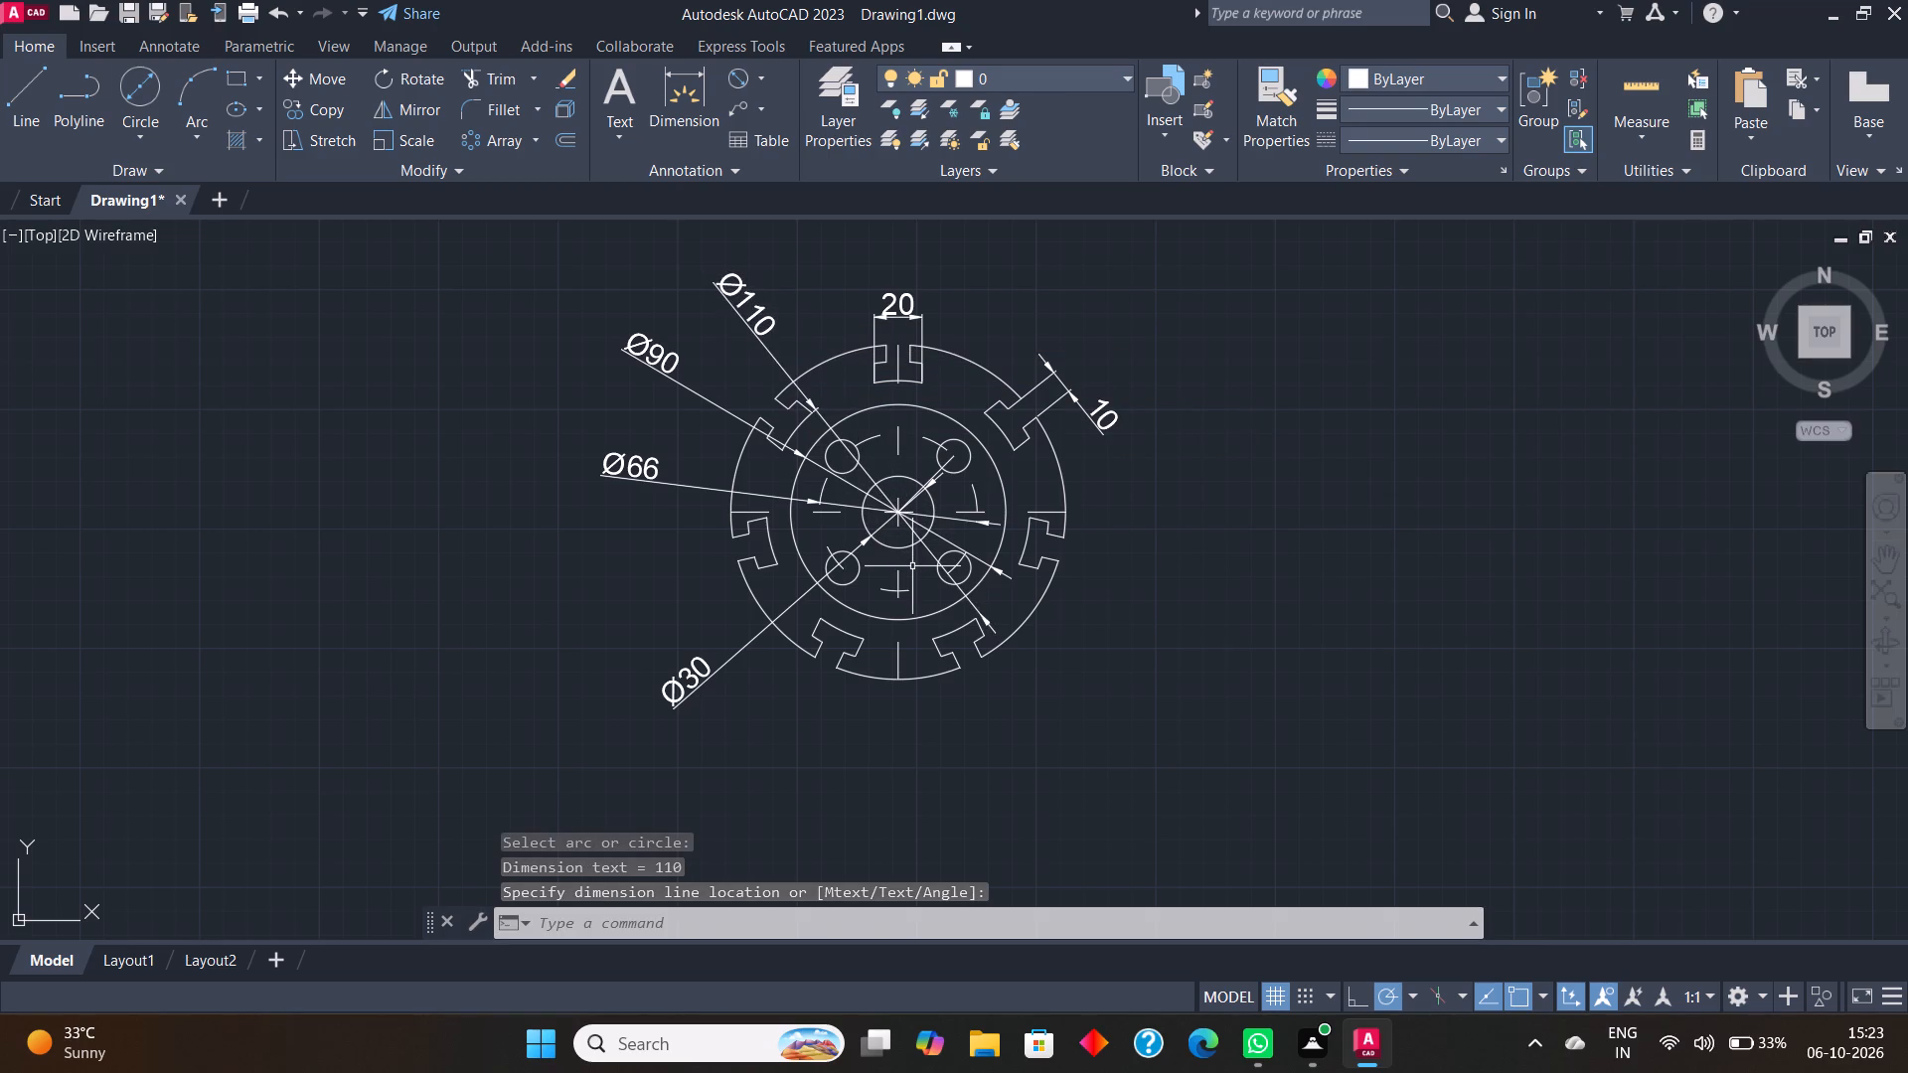
pyautogui.press('Return')
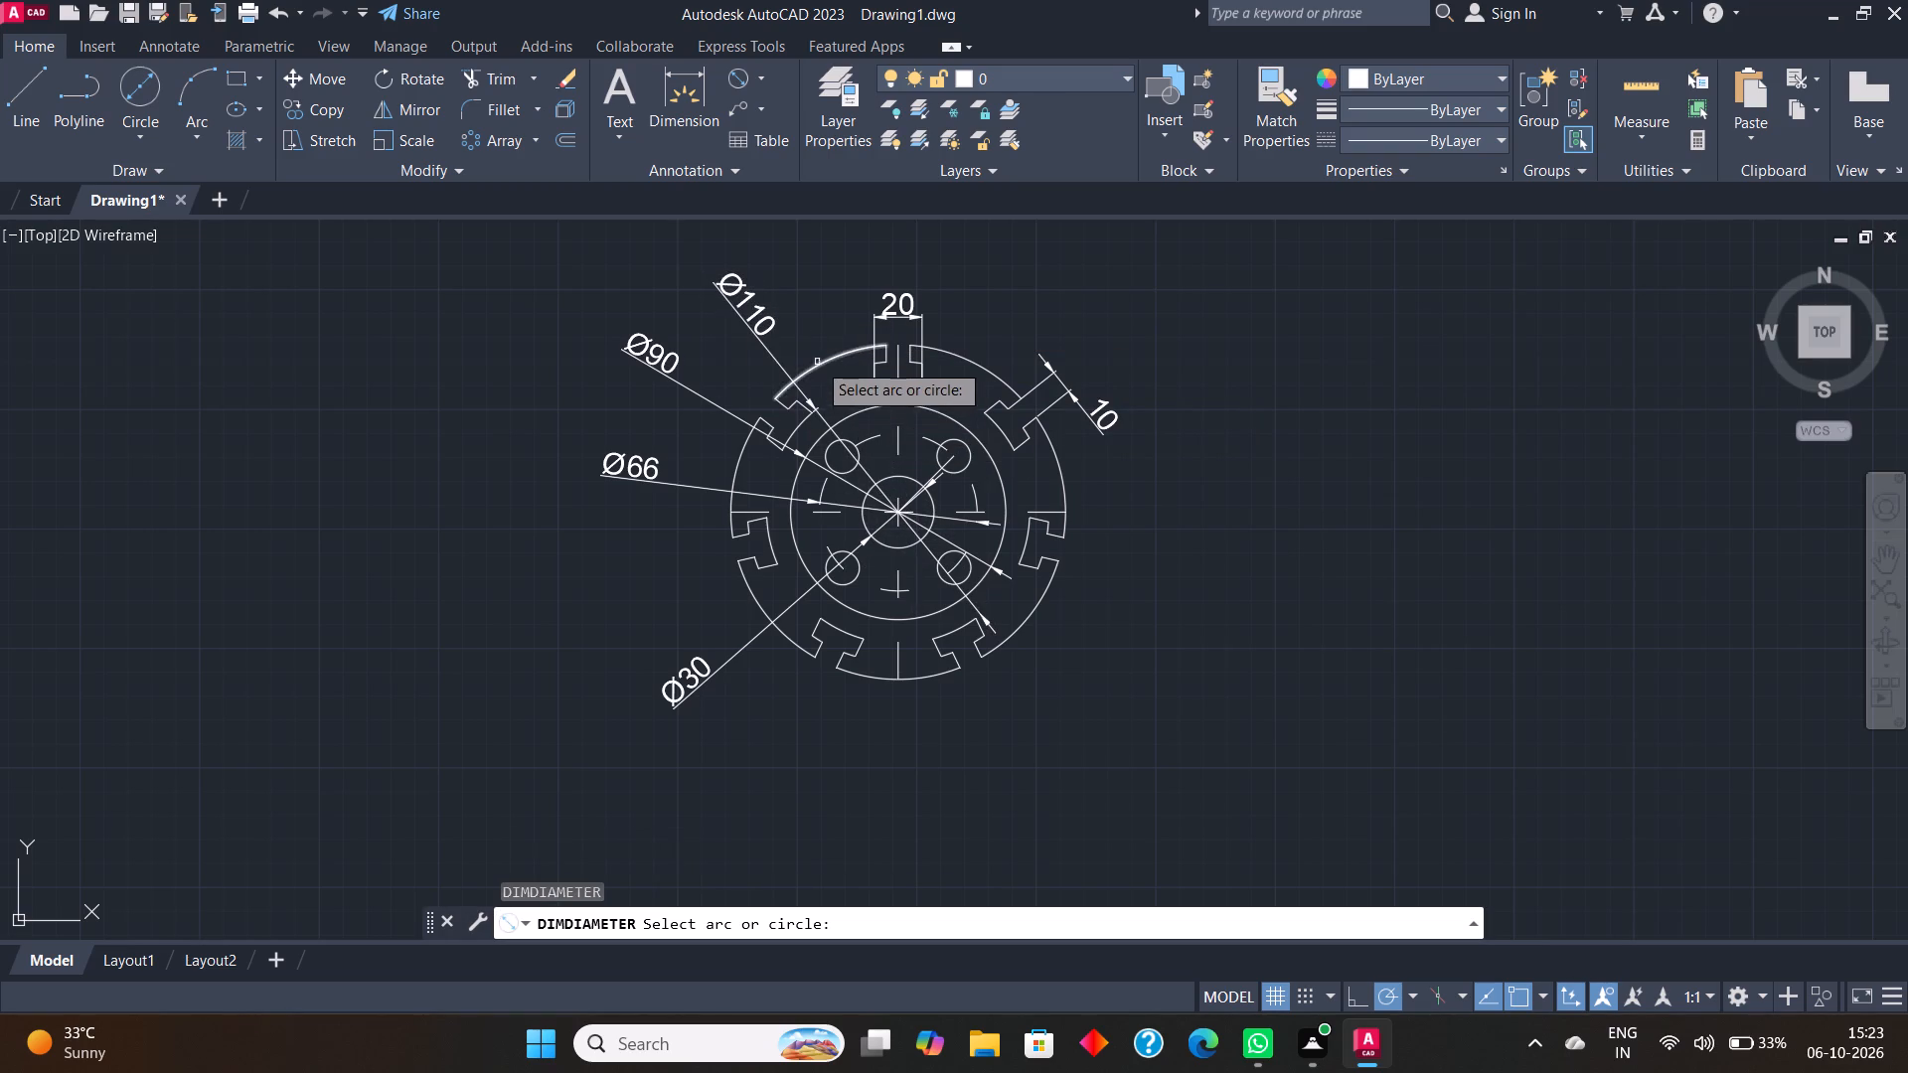
pyautogui.click(829, 360)
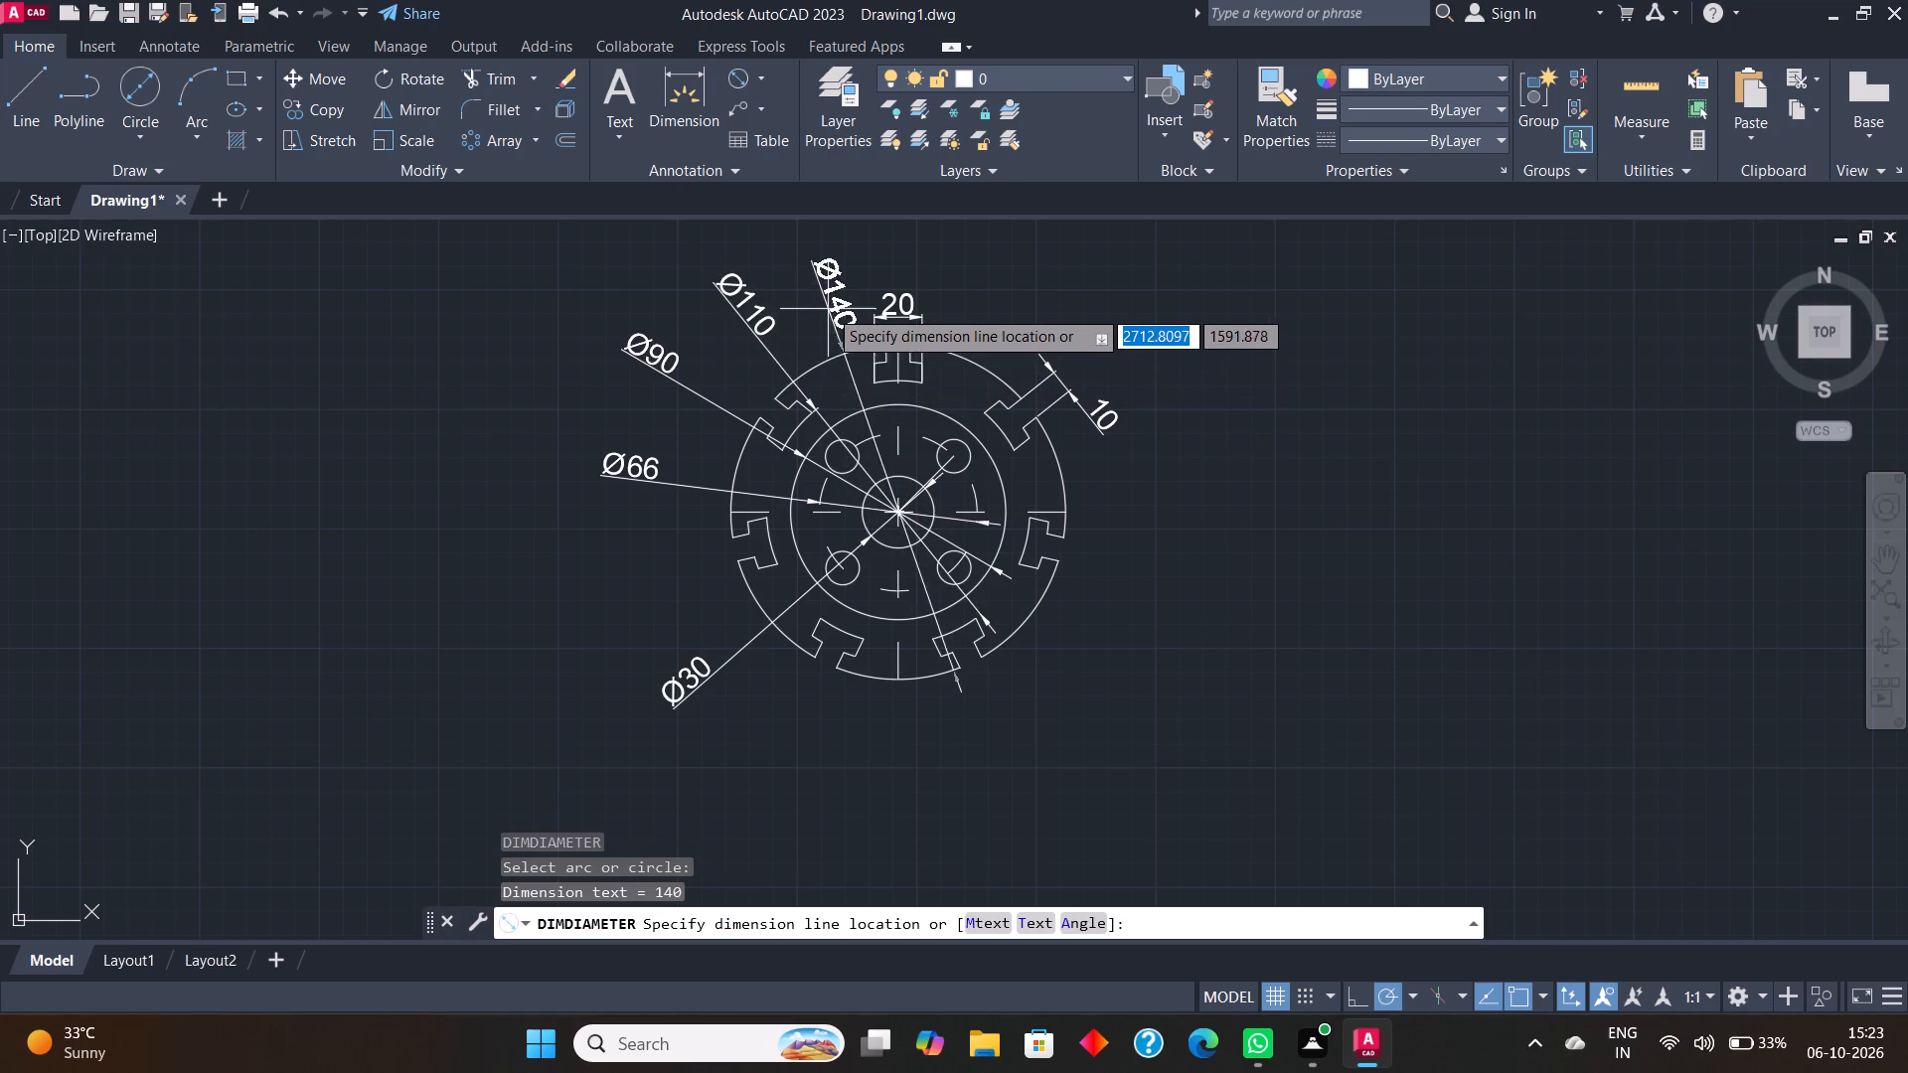
pyautogui.click(819, 255)
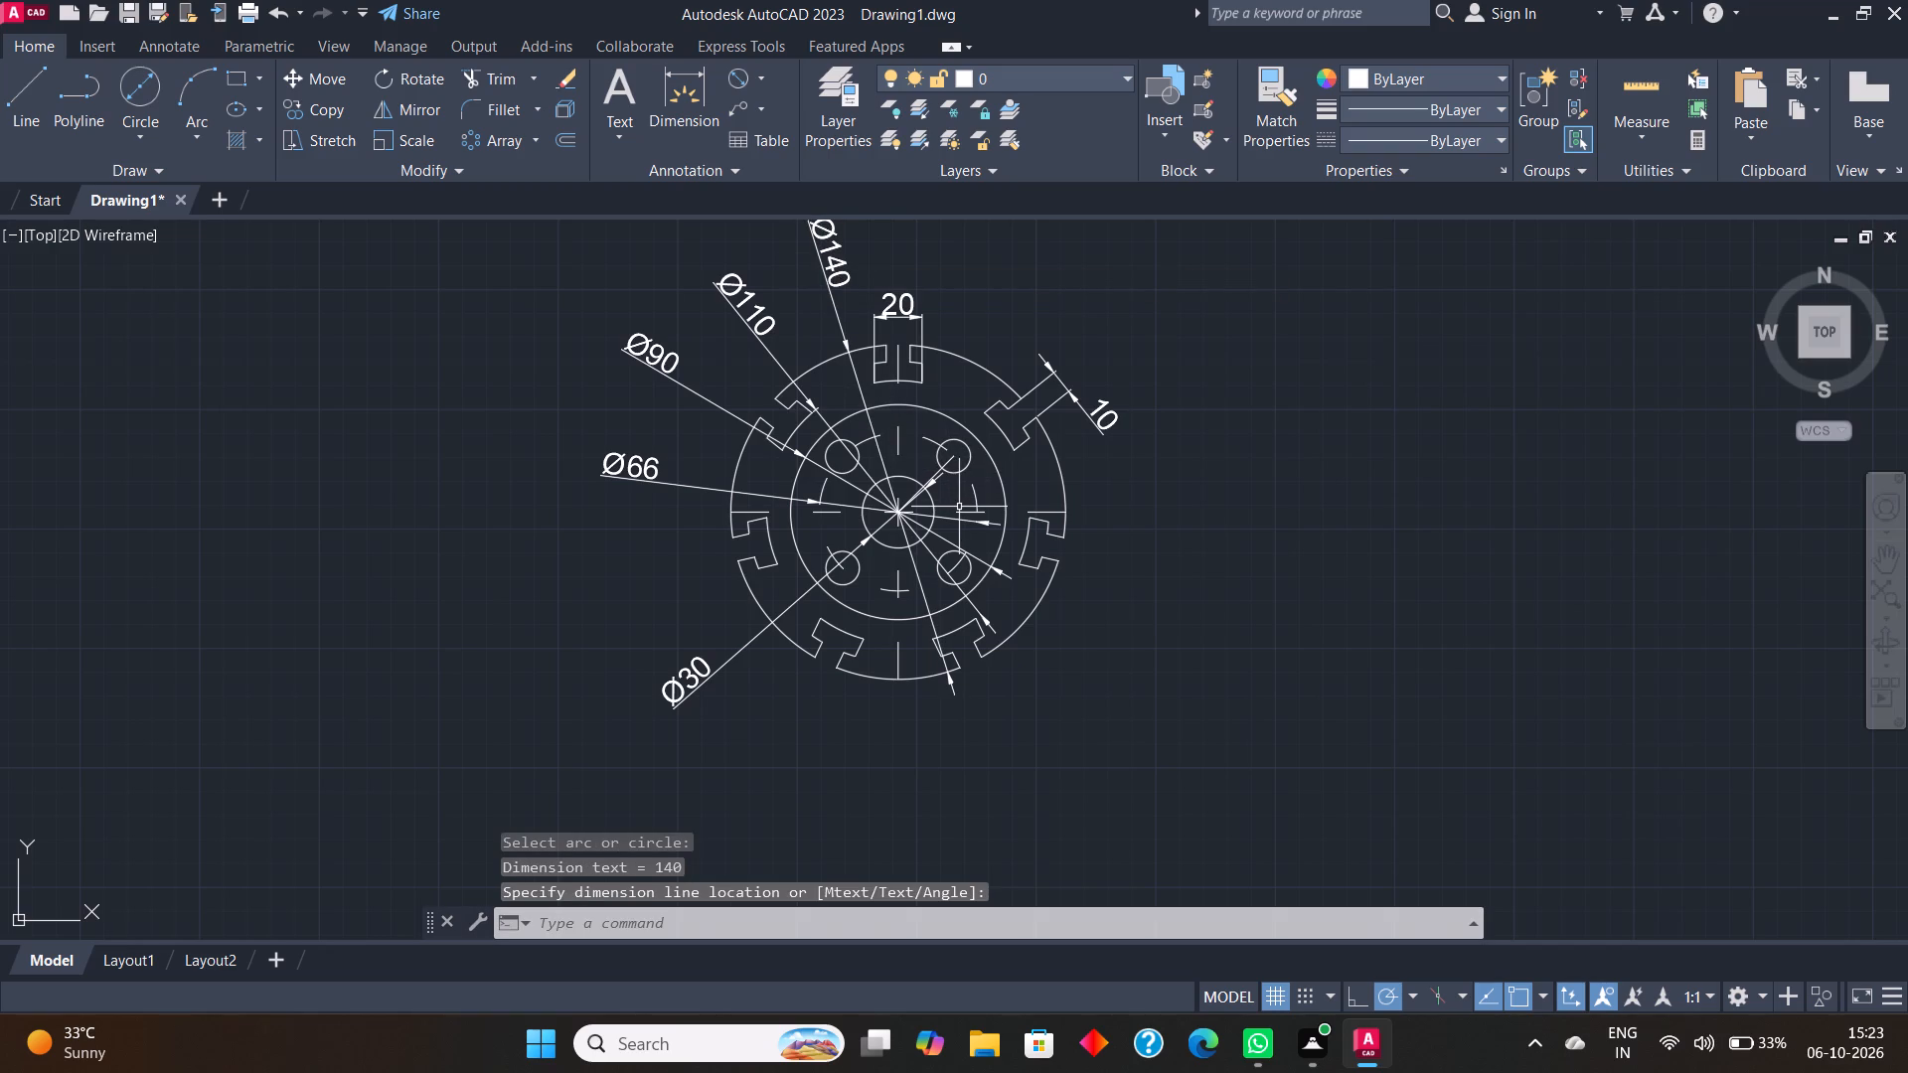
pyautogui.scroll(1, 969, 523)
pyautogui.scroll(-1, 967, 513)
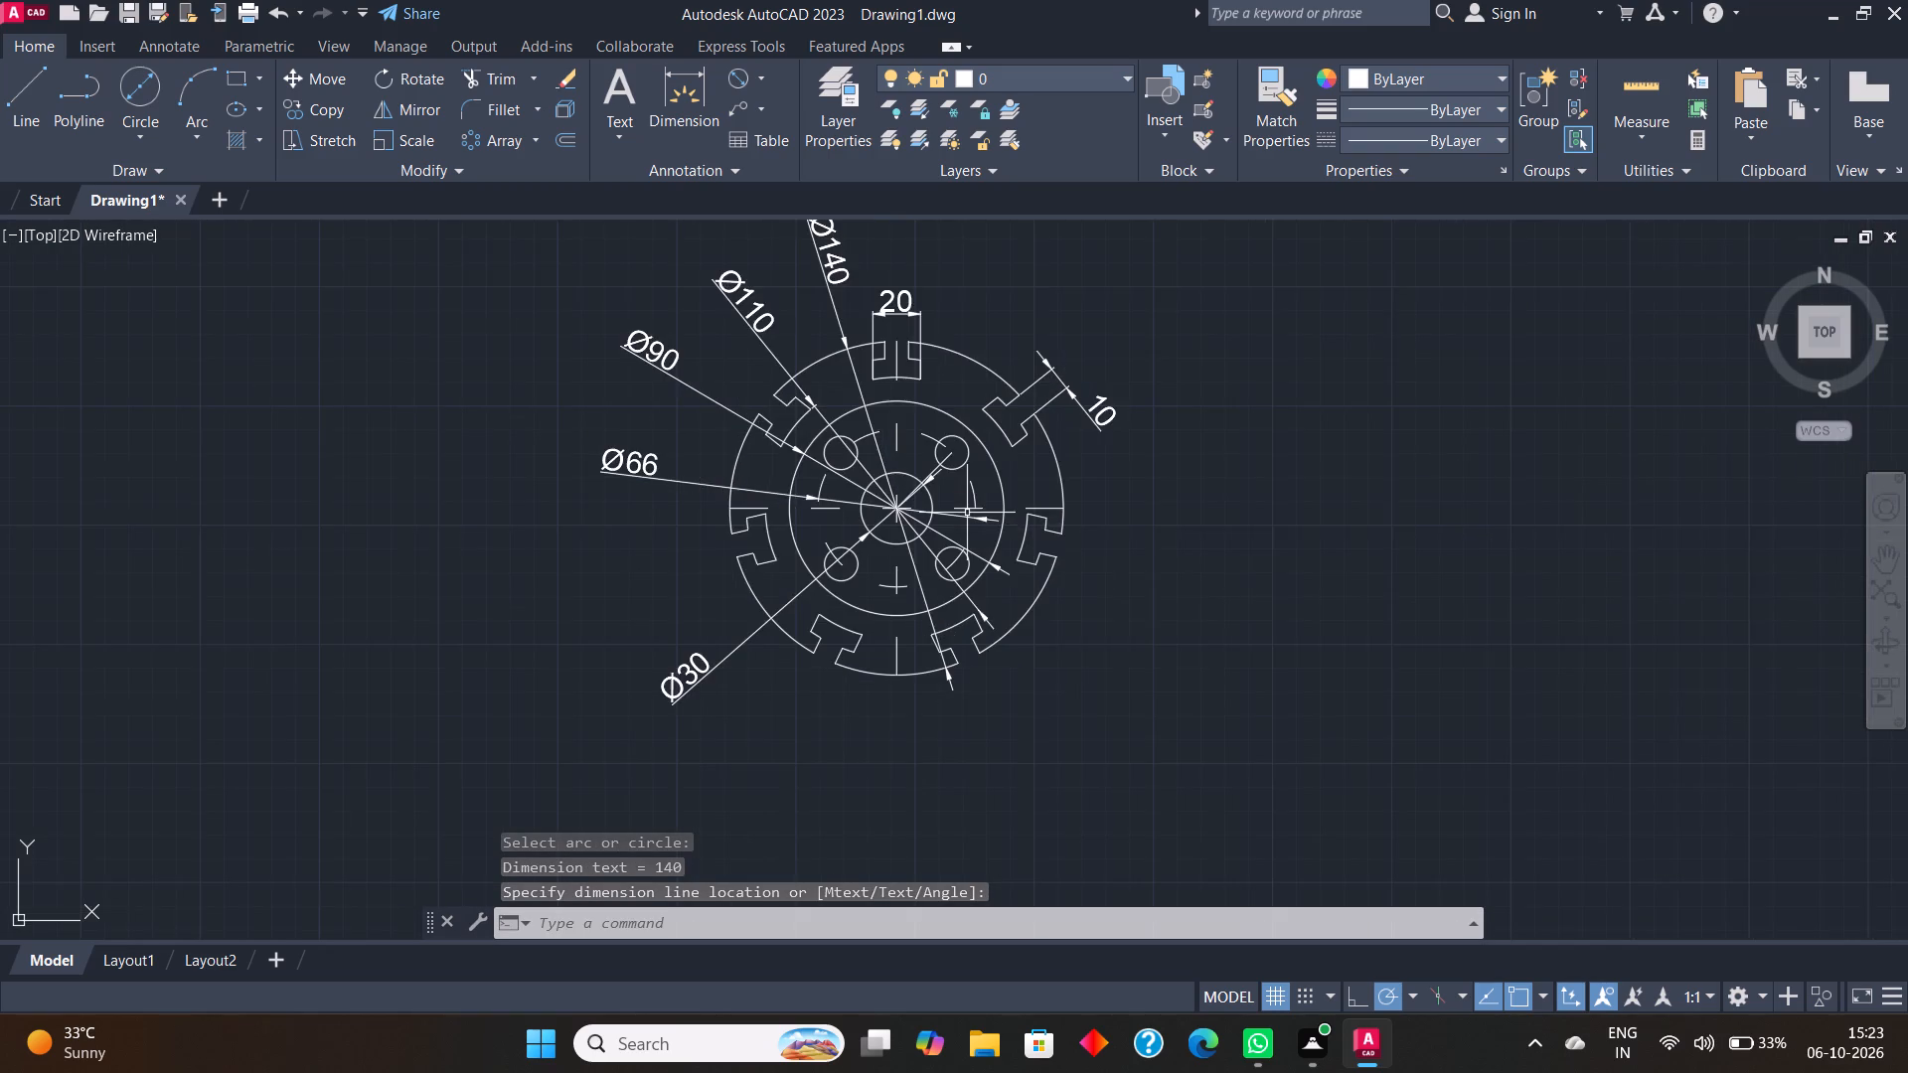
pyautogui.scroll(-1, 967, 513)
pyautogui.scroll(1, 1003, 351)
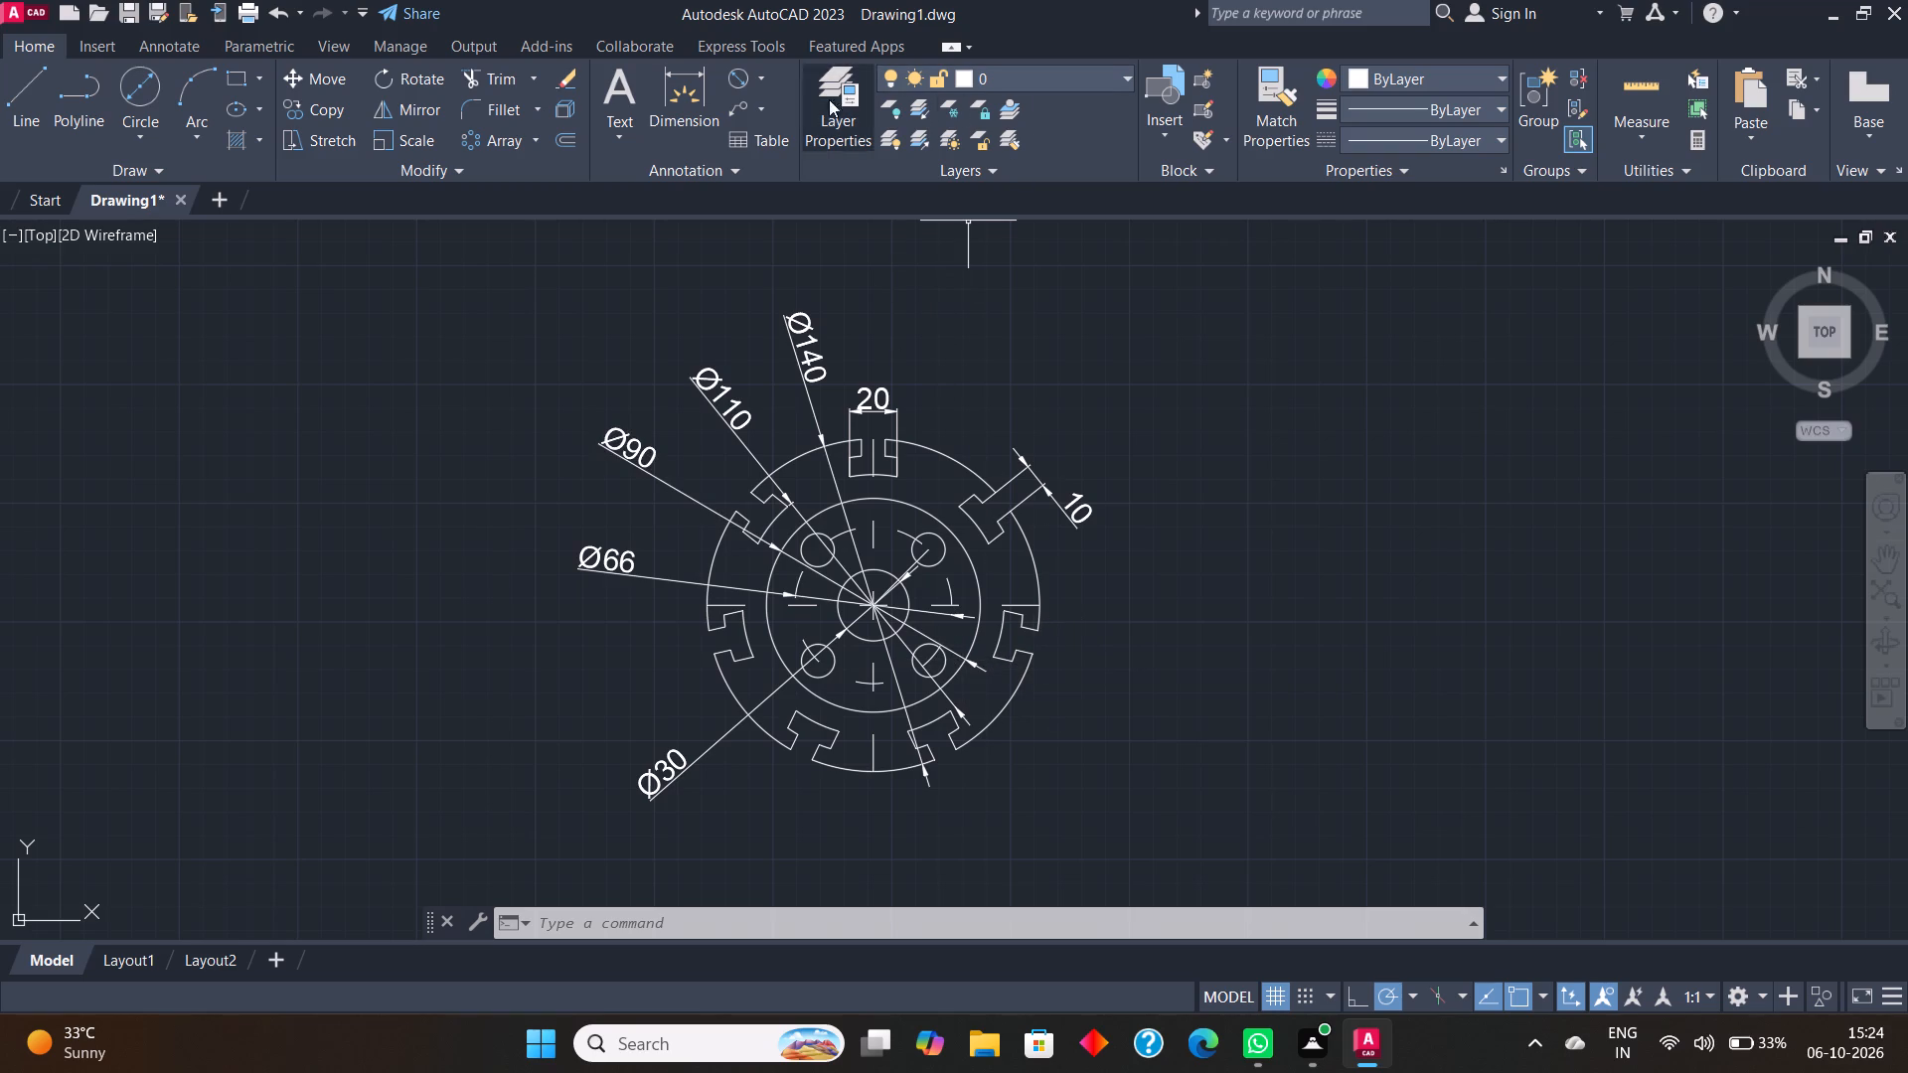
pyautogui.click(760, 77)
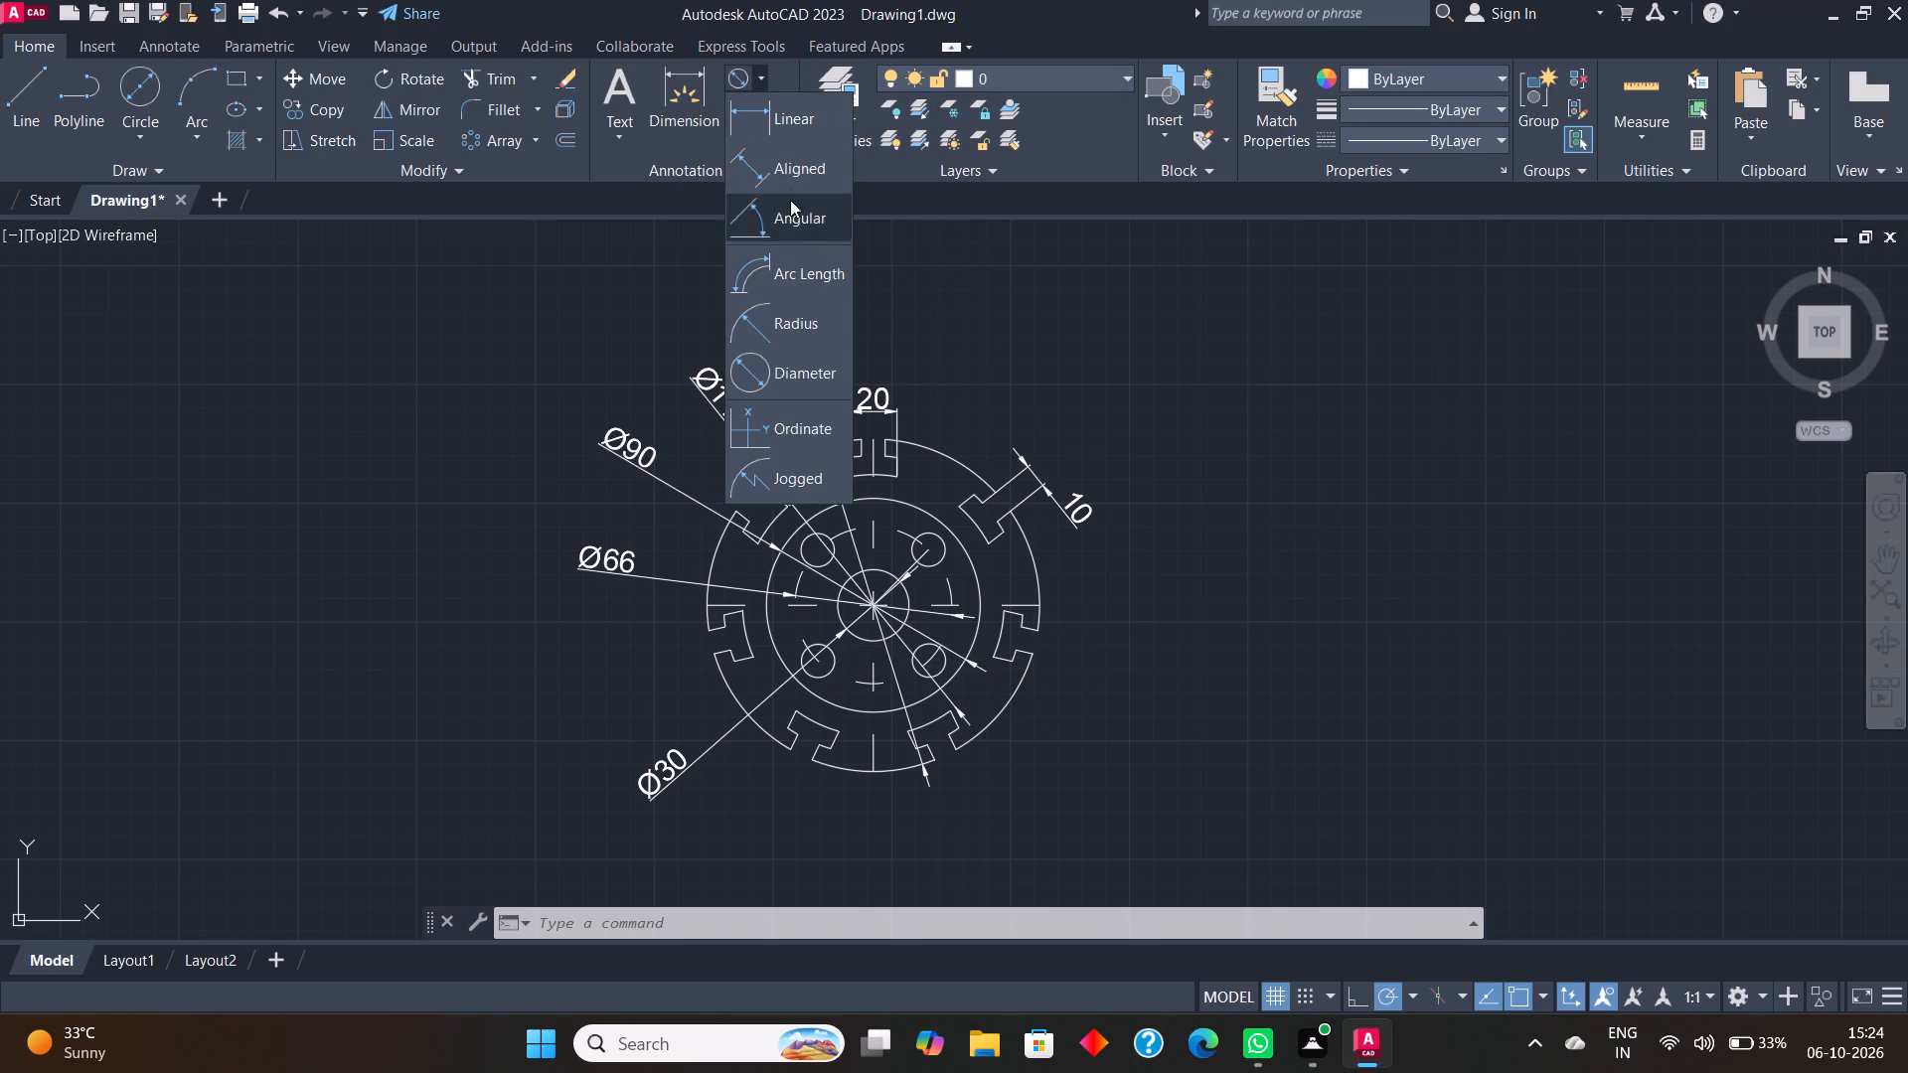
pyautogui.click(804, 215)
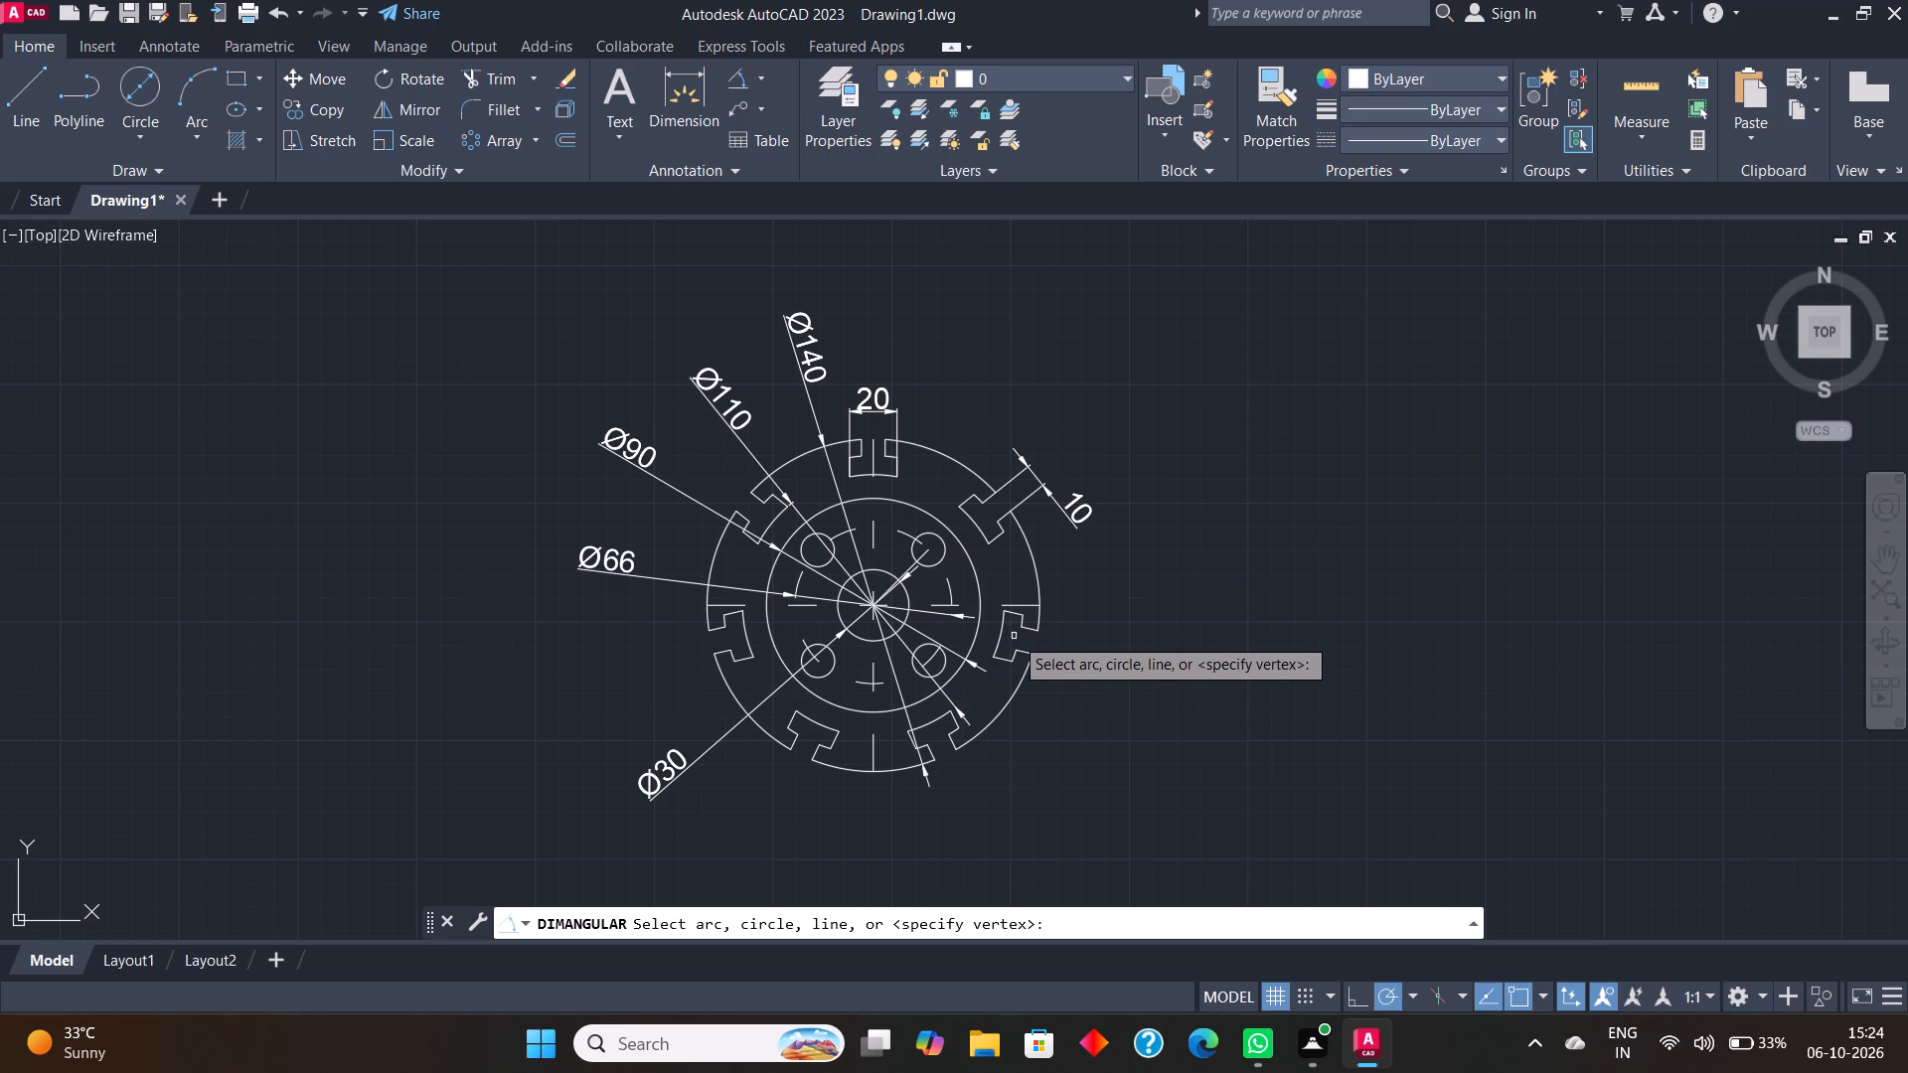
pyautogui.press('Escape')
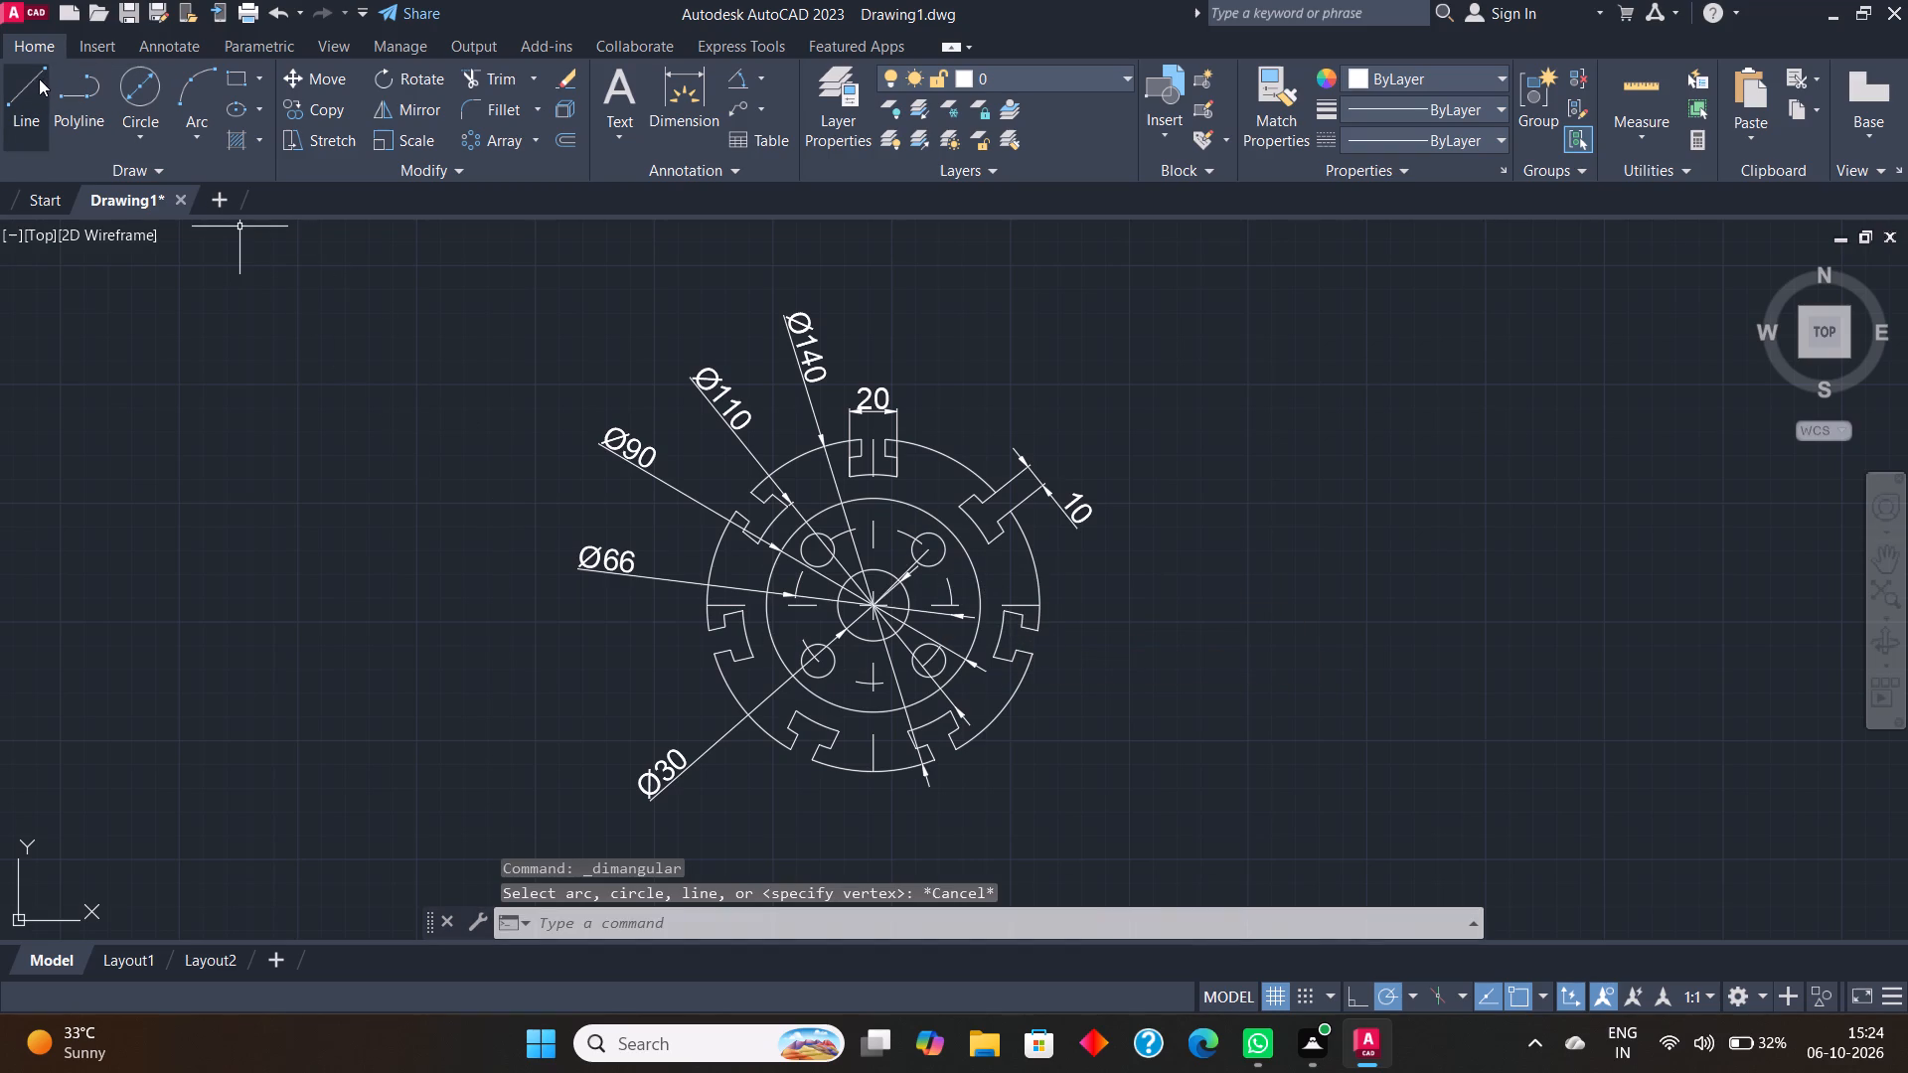
# Draw a line from the part's centre to the centre of the lower-right small hole.
pyautogui.click(37, 78)
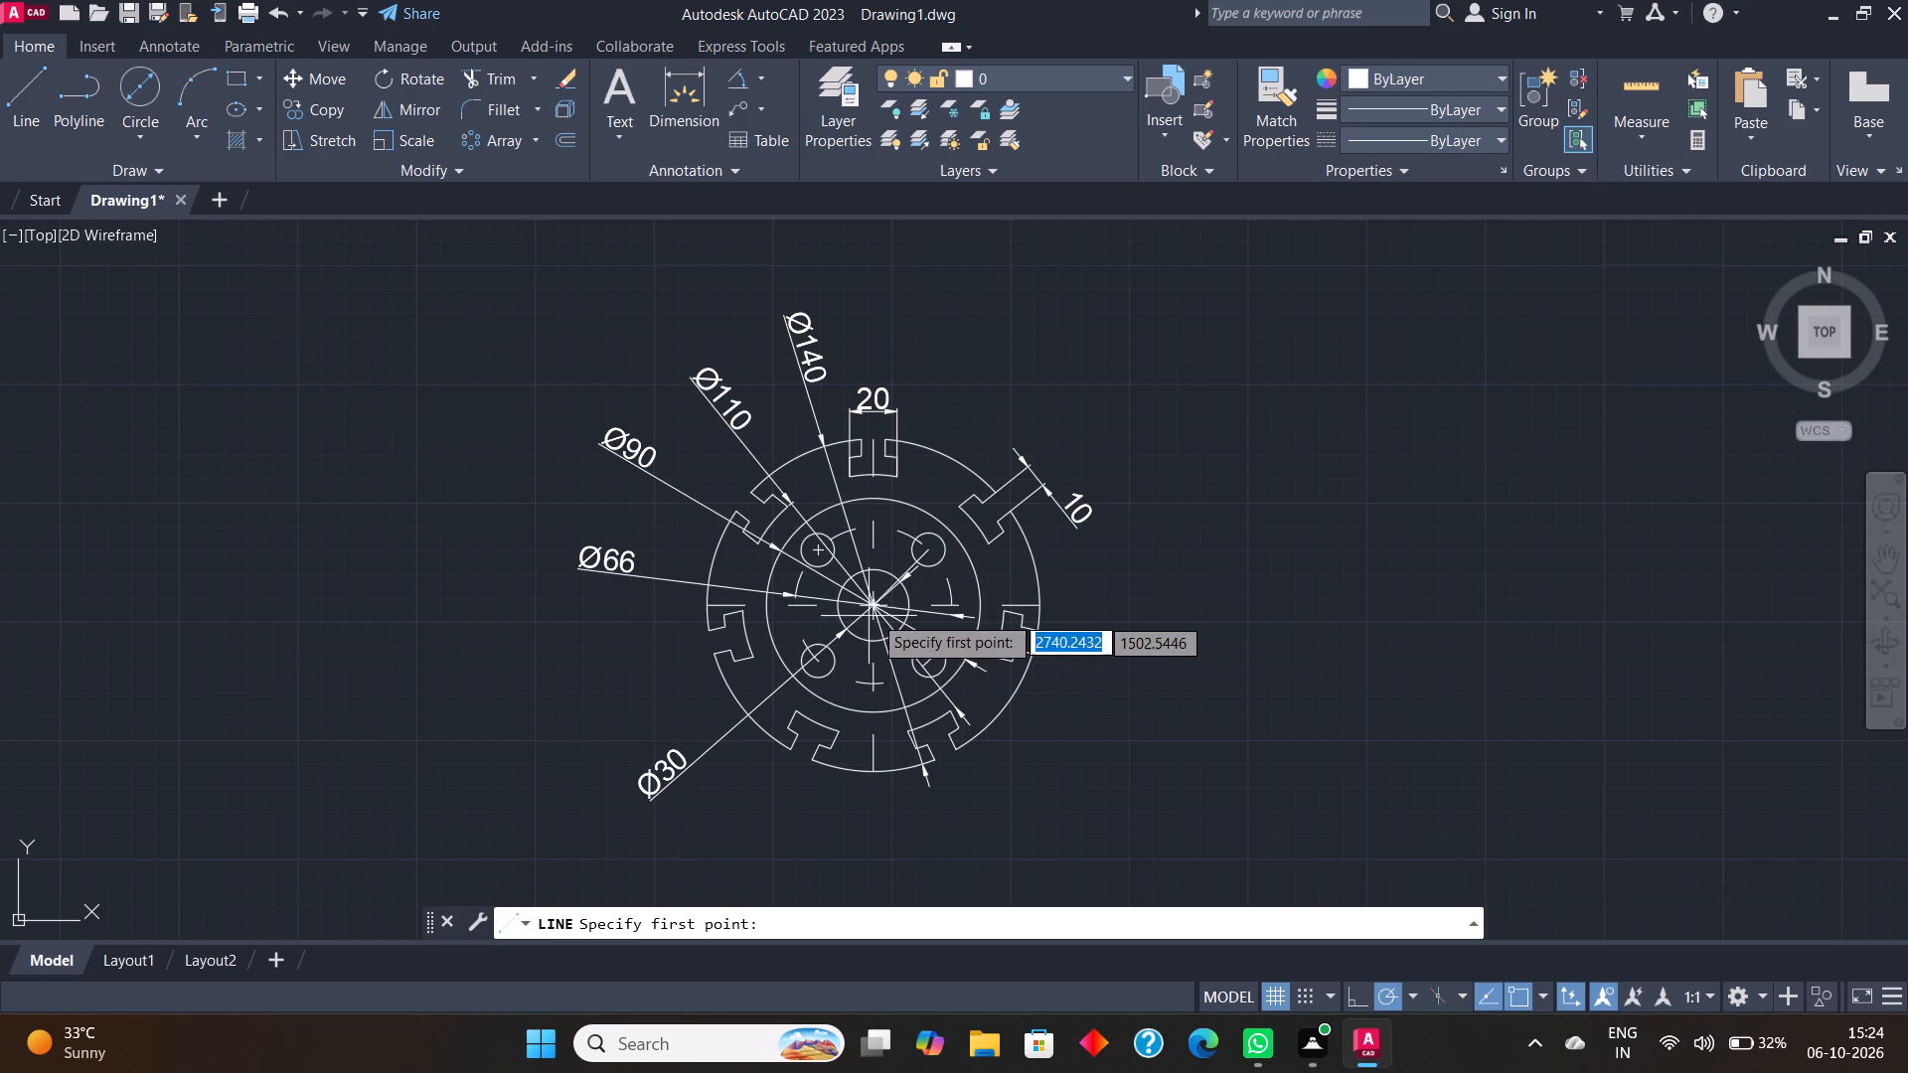
pyautogui.click(874, 603)
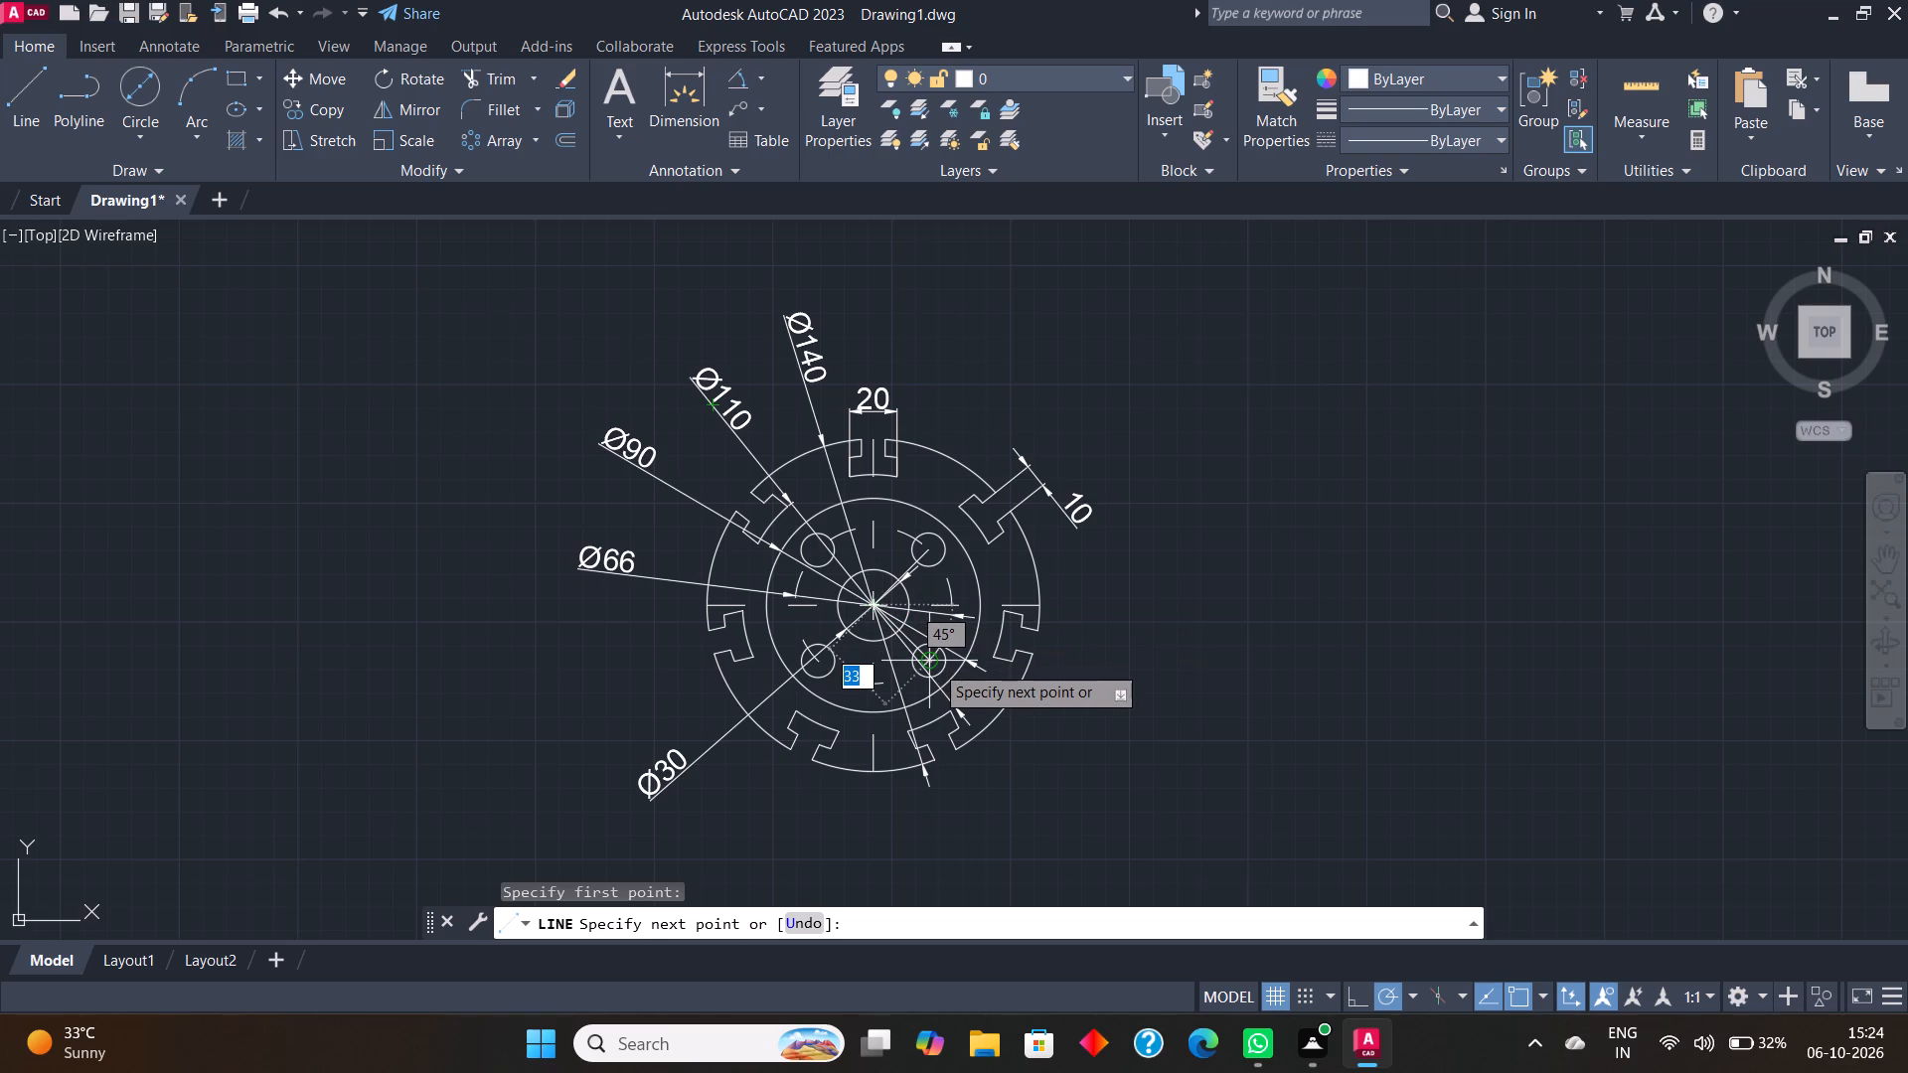
pyautogui.click(936, 664)
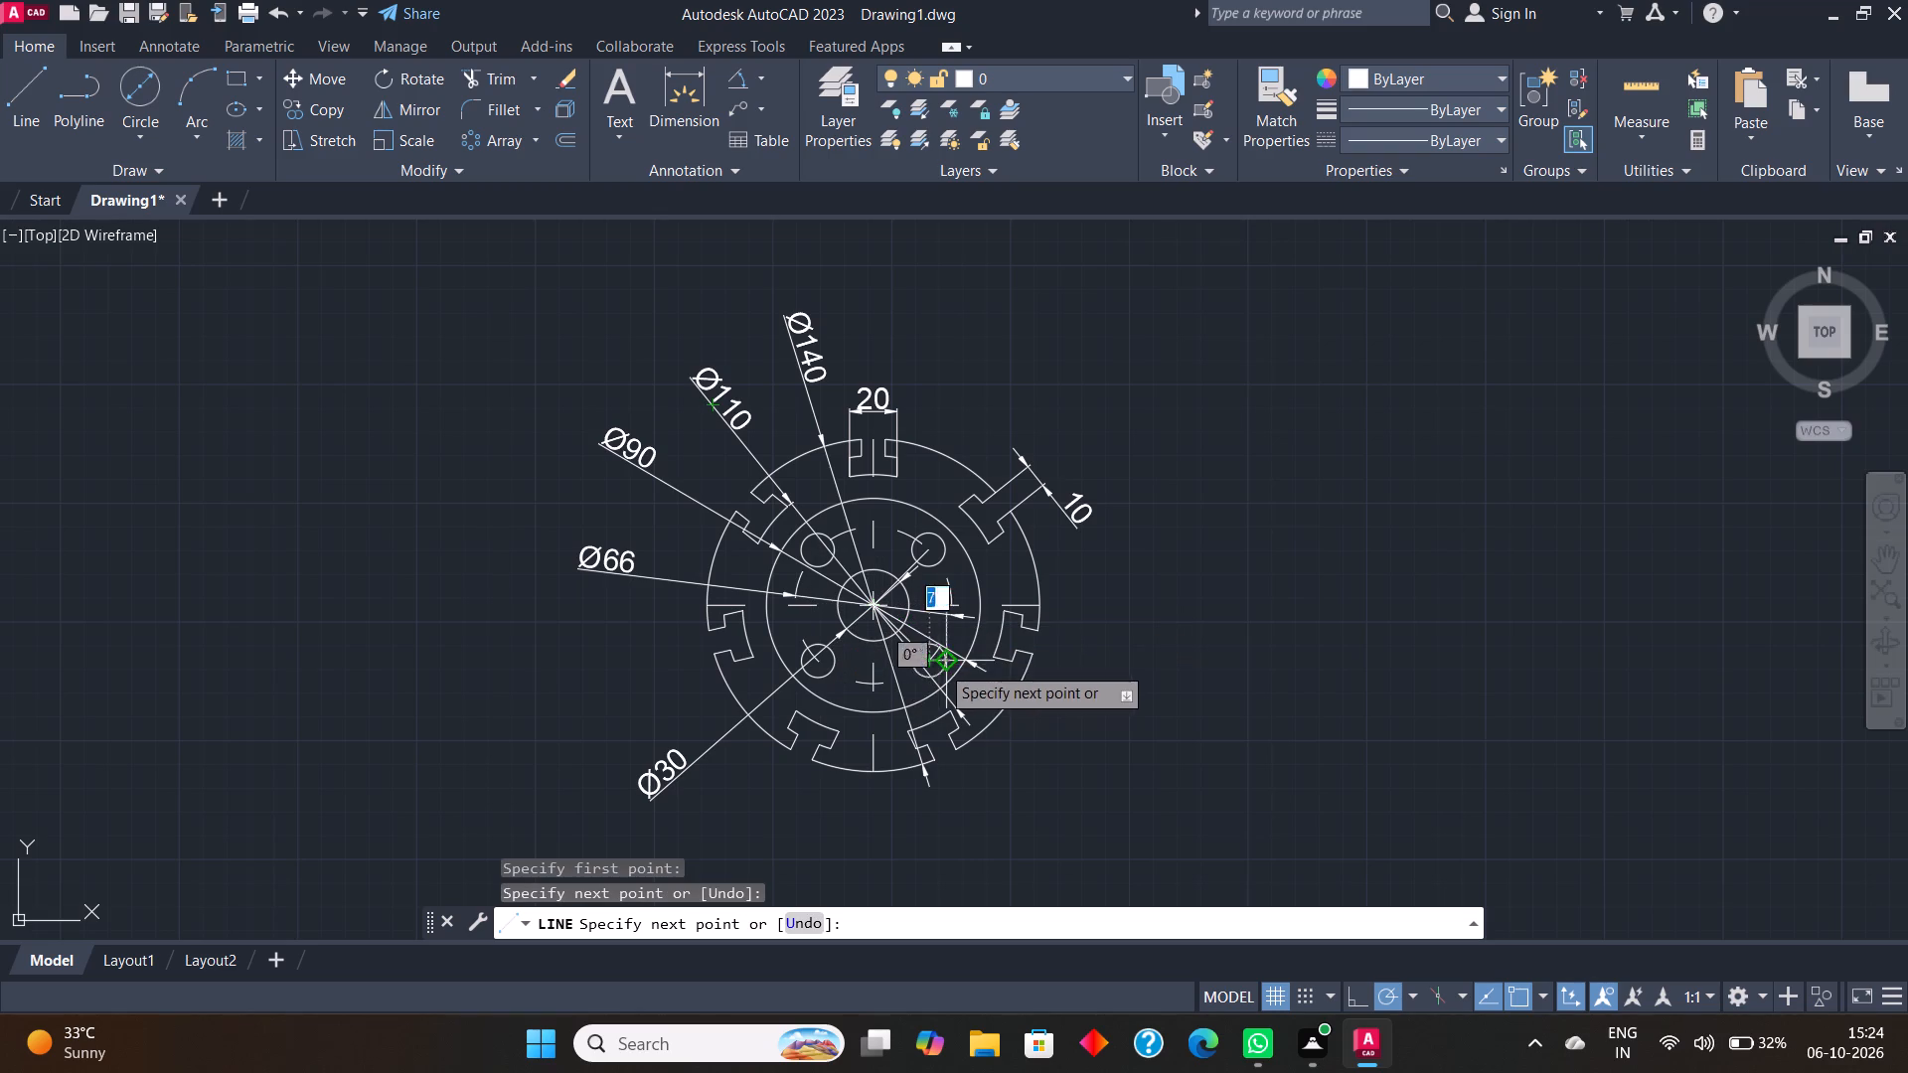
pyautogui.press('Escape')
# Move the diagonal line between the part's centre and the lower-right hole to Layer1.
pyautogui.scroll(-3, 915, 653)
pyautogui.scroll(6, 915, 653)
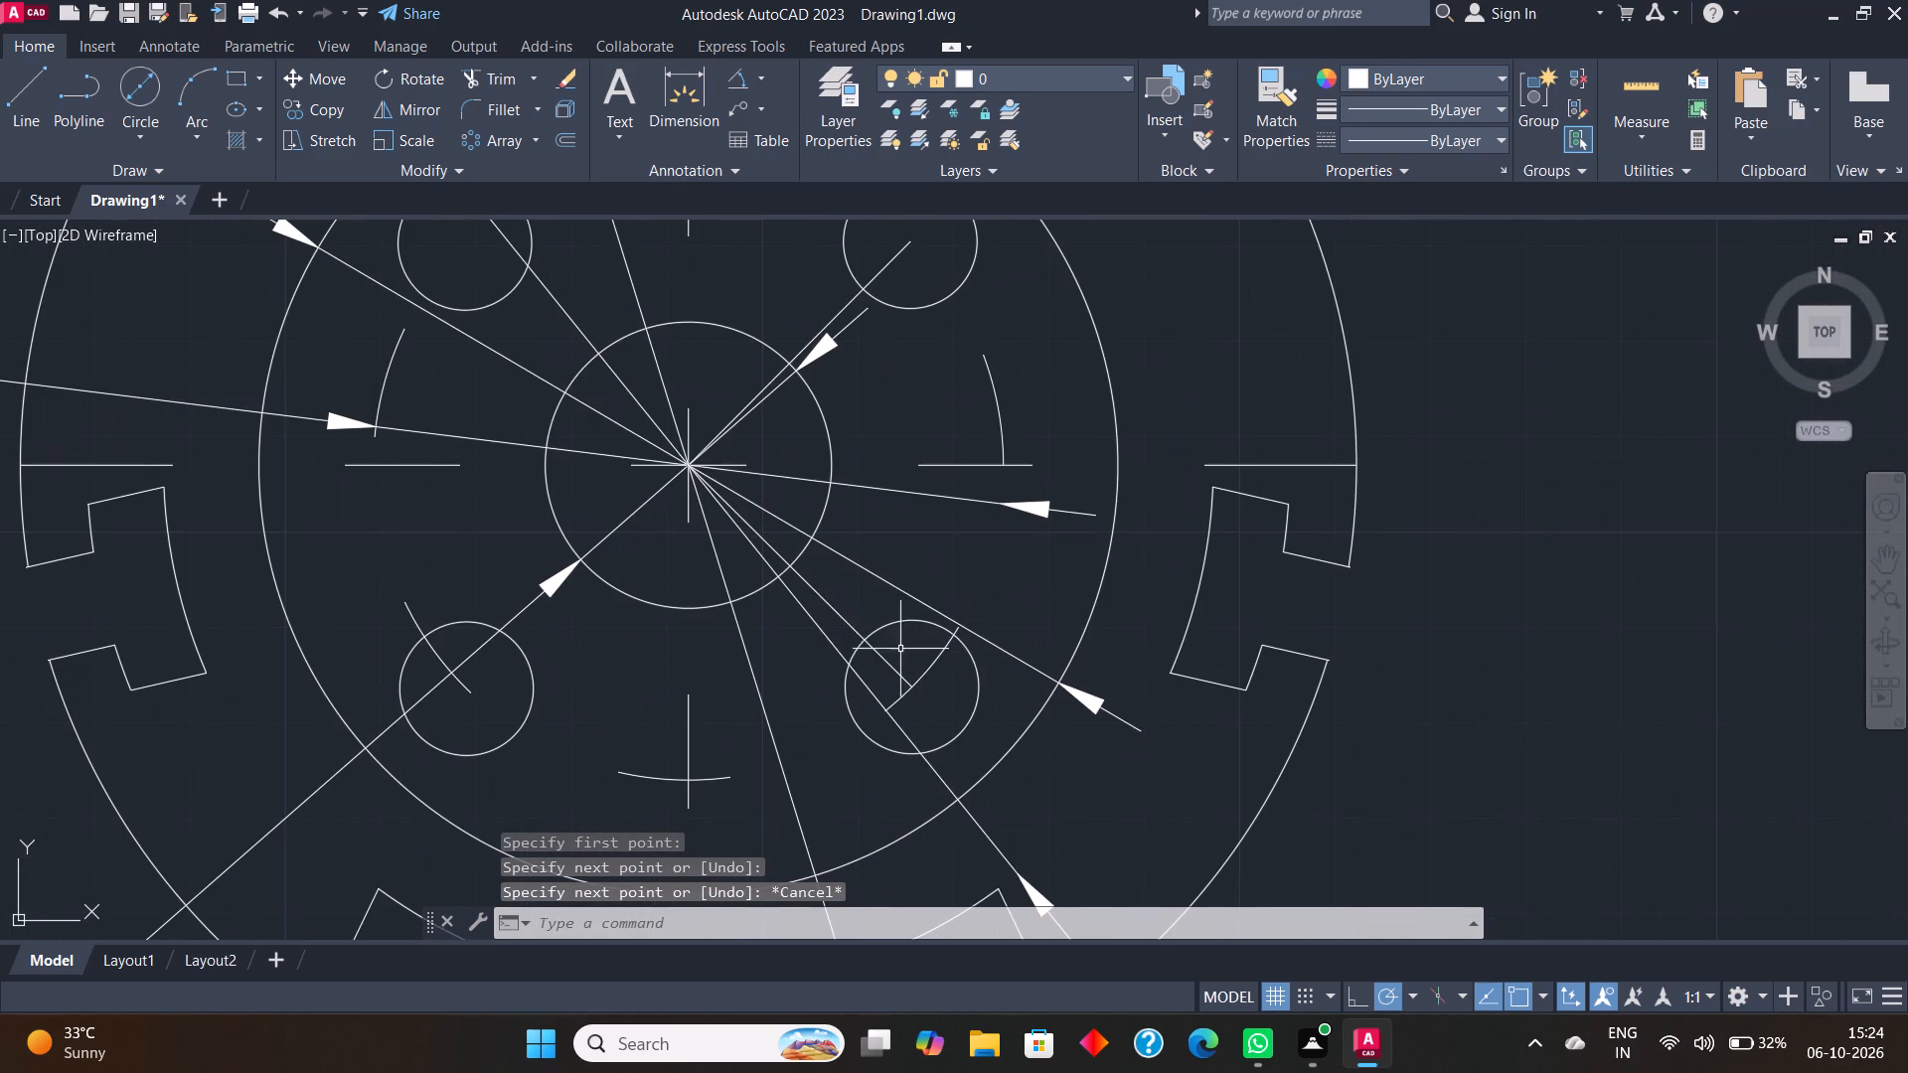
pyautogui.click(846, 625)
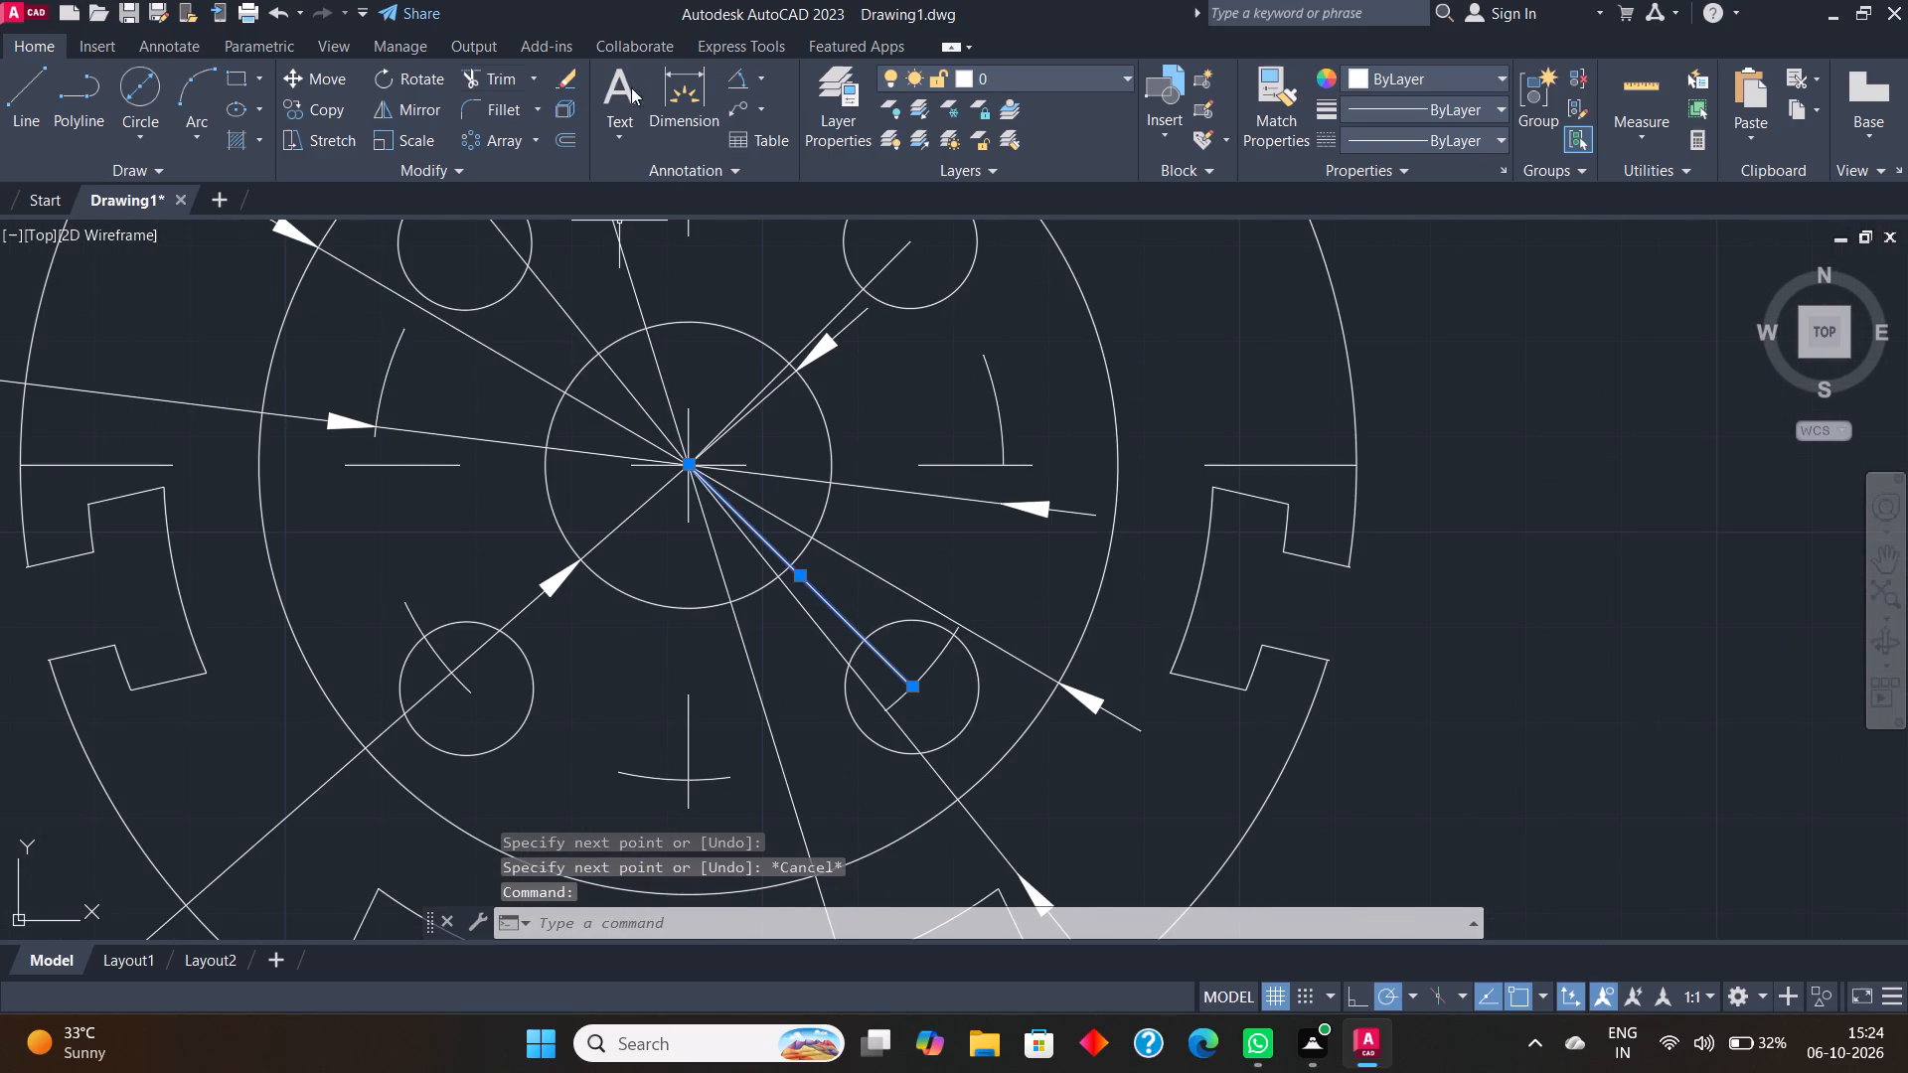
pyautogui.click(991, 74)
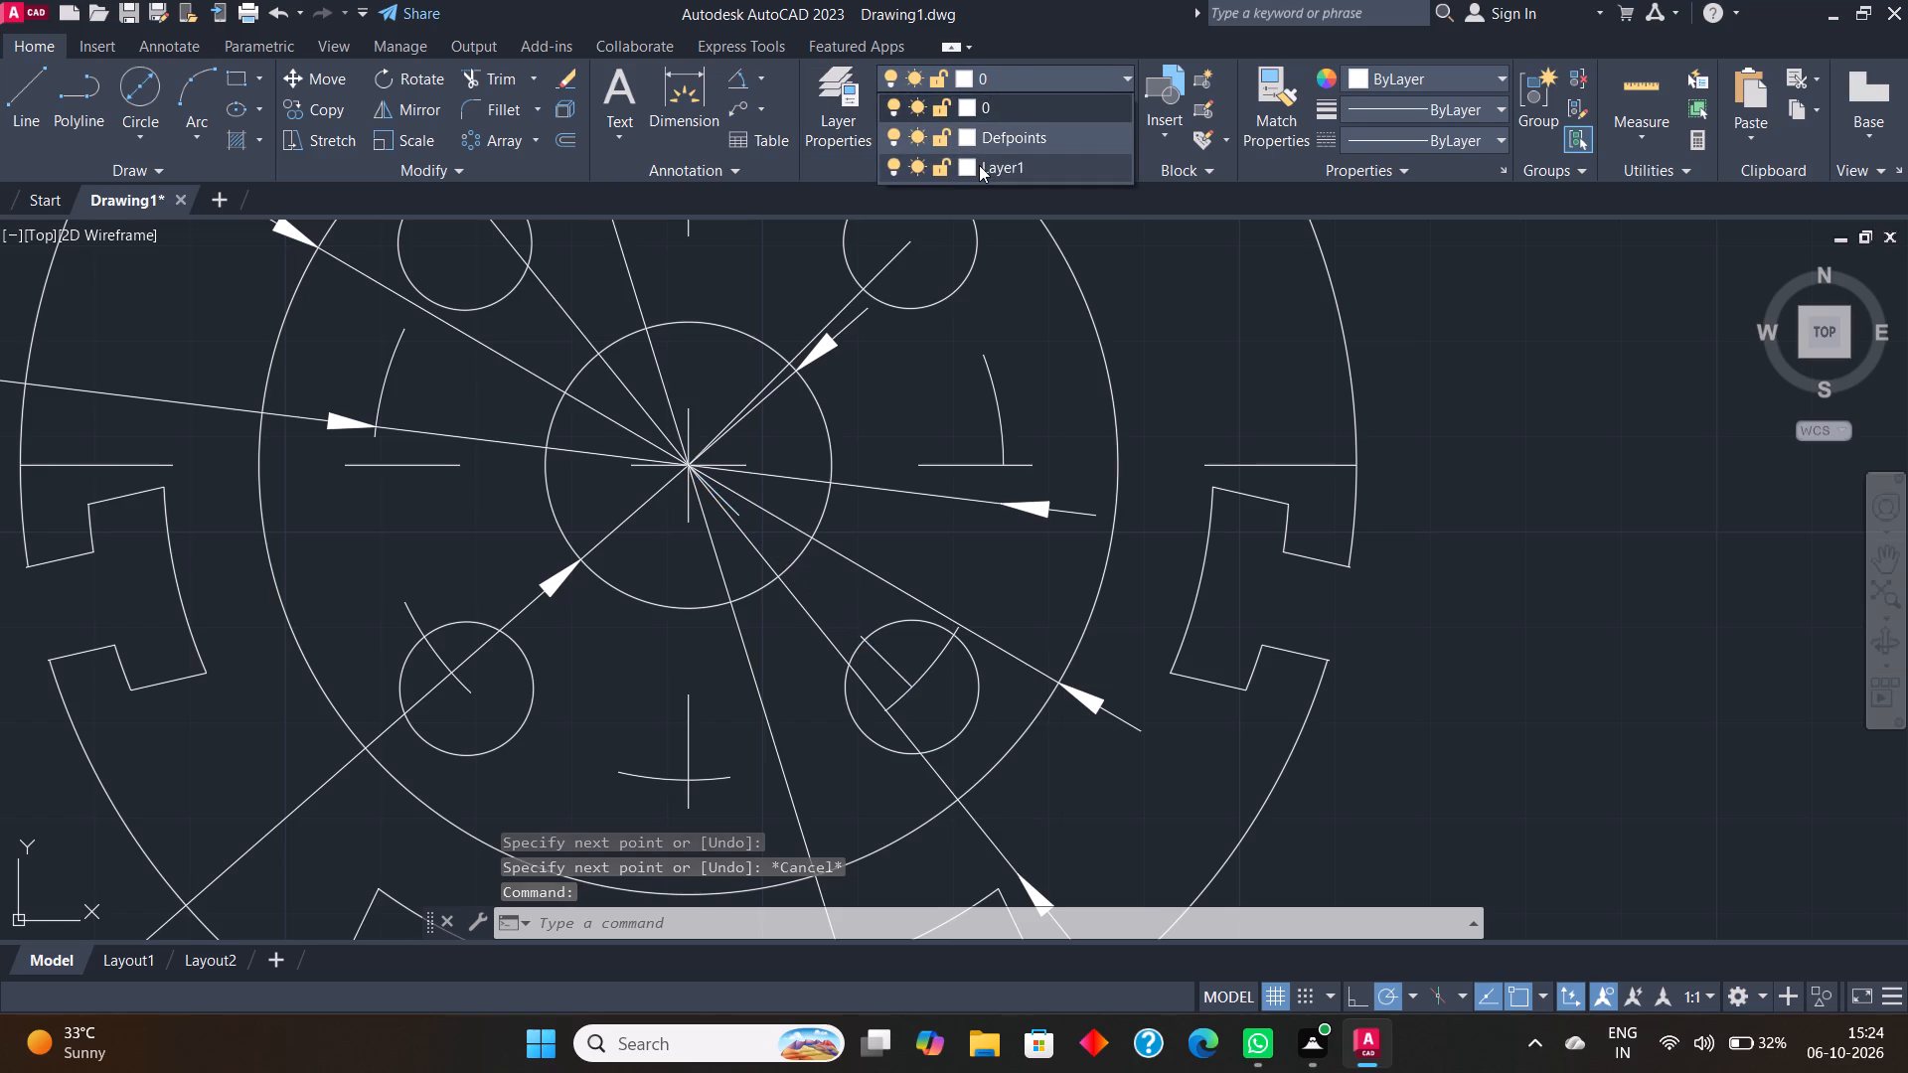
pyautogui.click(979, 165)
pyautogui.press('Escape')
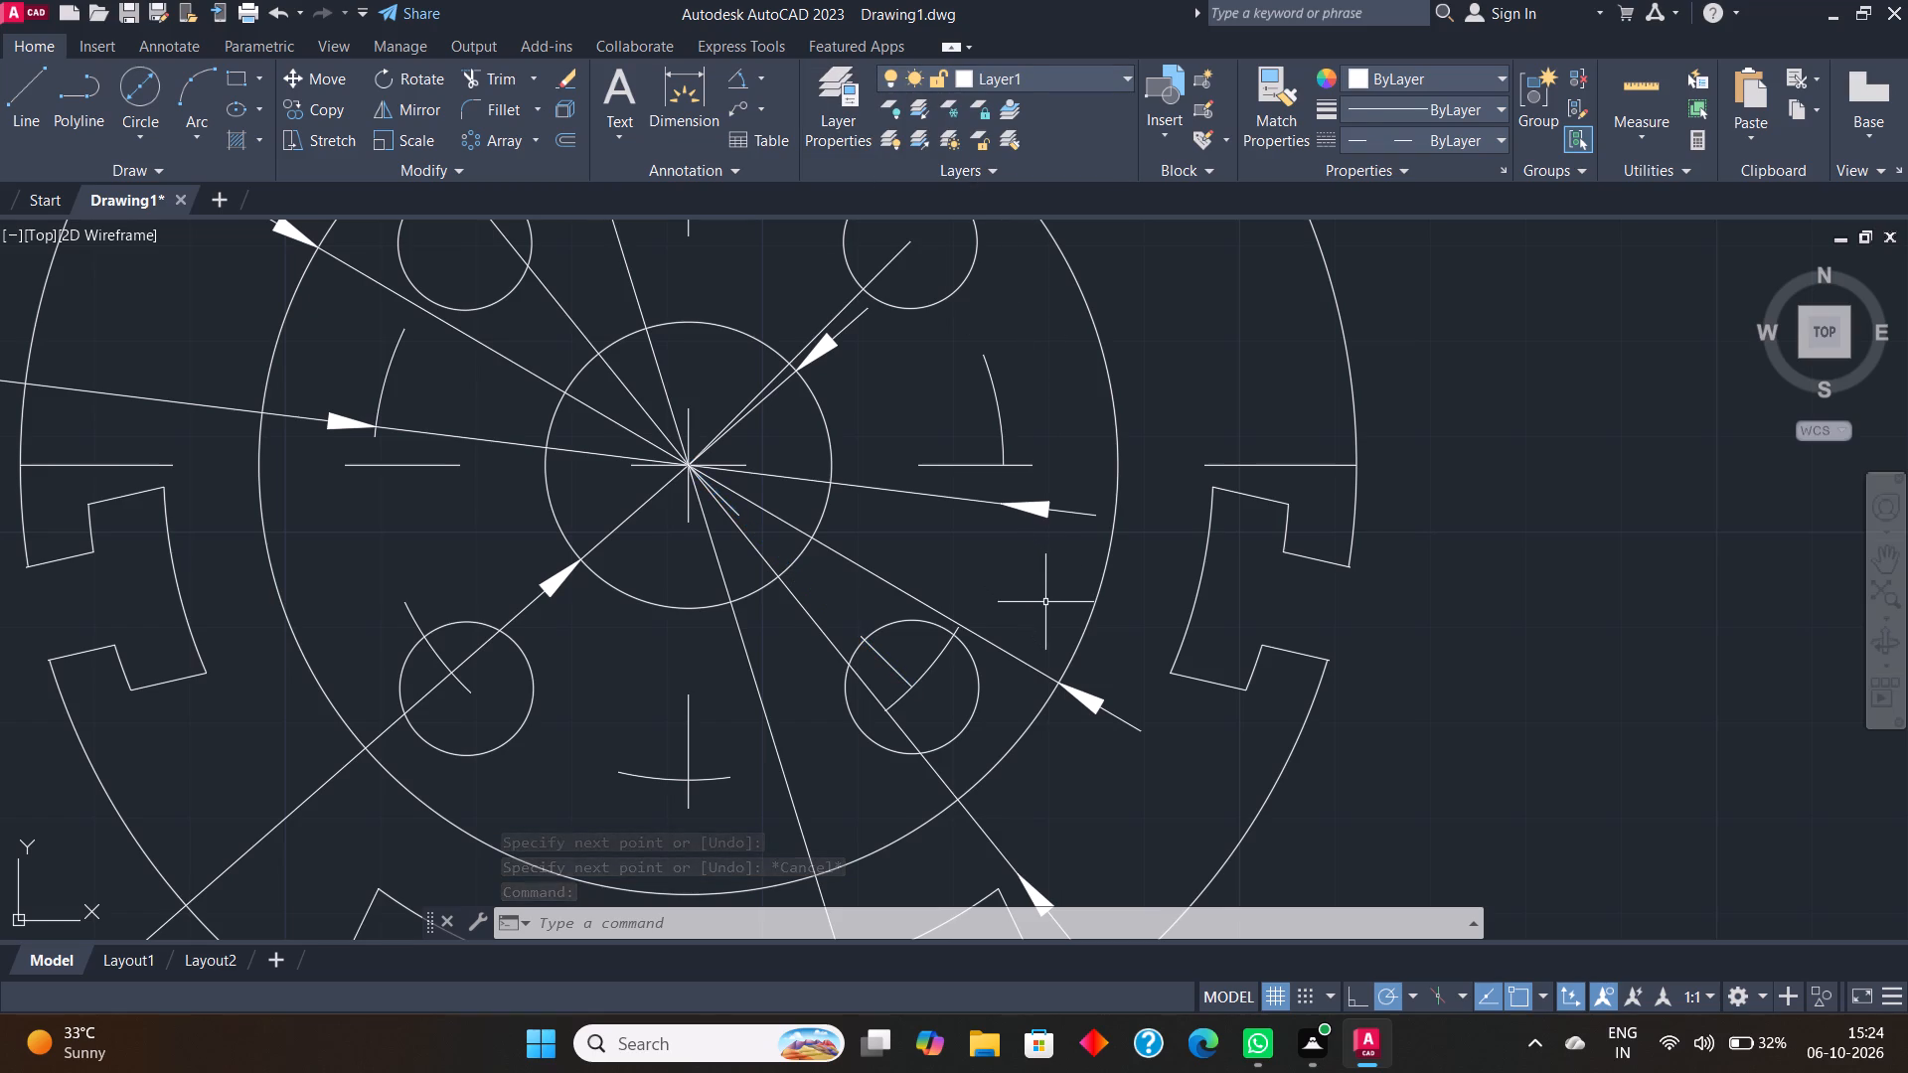
# Add an angular dimension between the diagonal centreline and the horizontal centreline, placing its arc outside the outline at the lower right.
pyautogui.scroll(1, 1045, 623)
pyautogui.scroll(-2, 1045, 623)
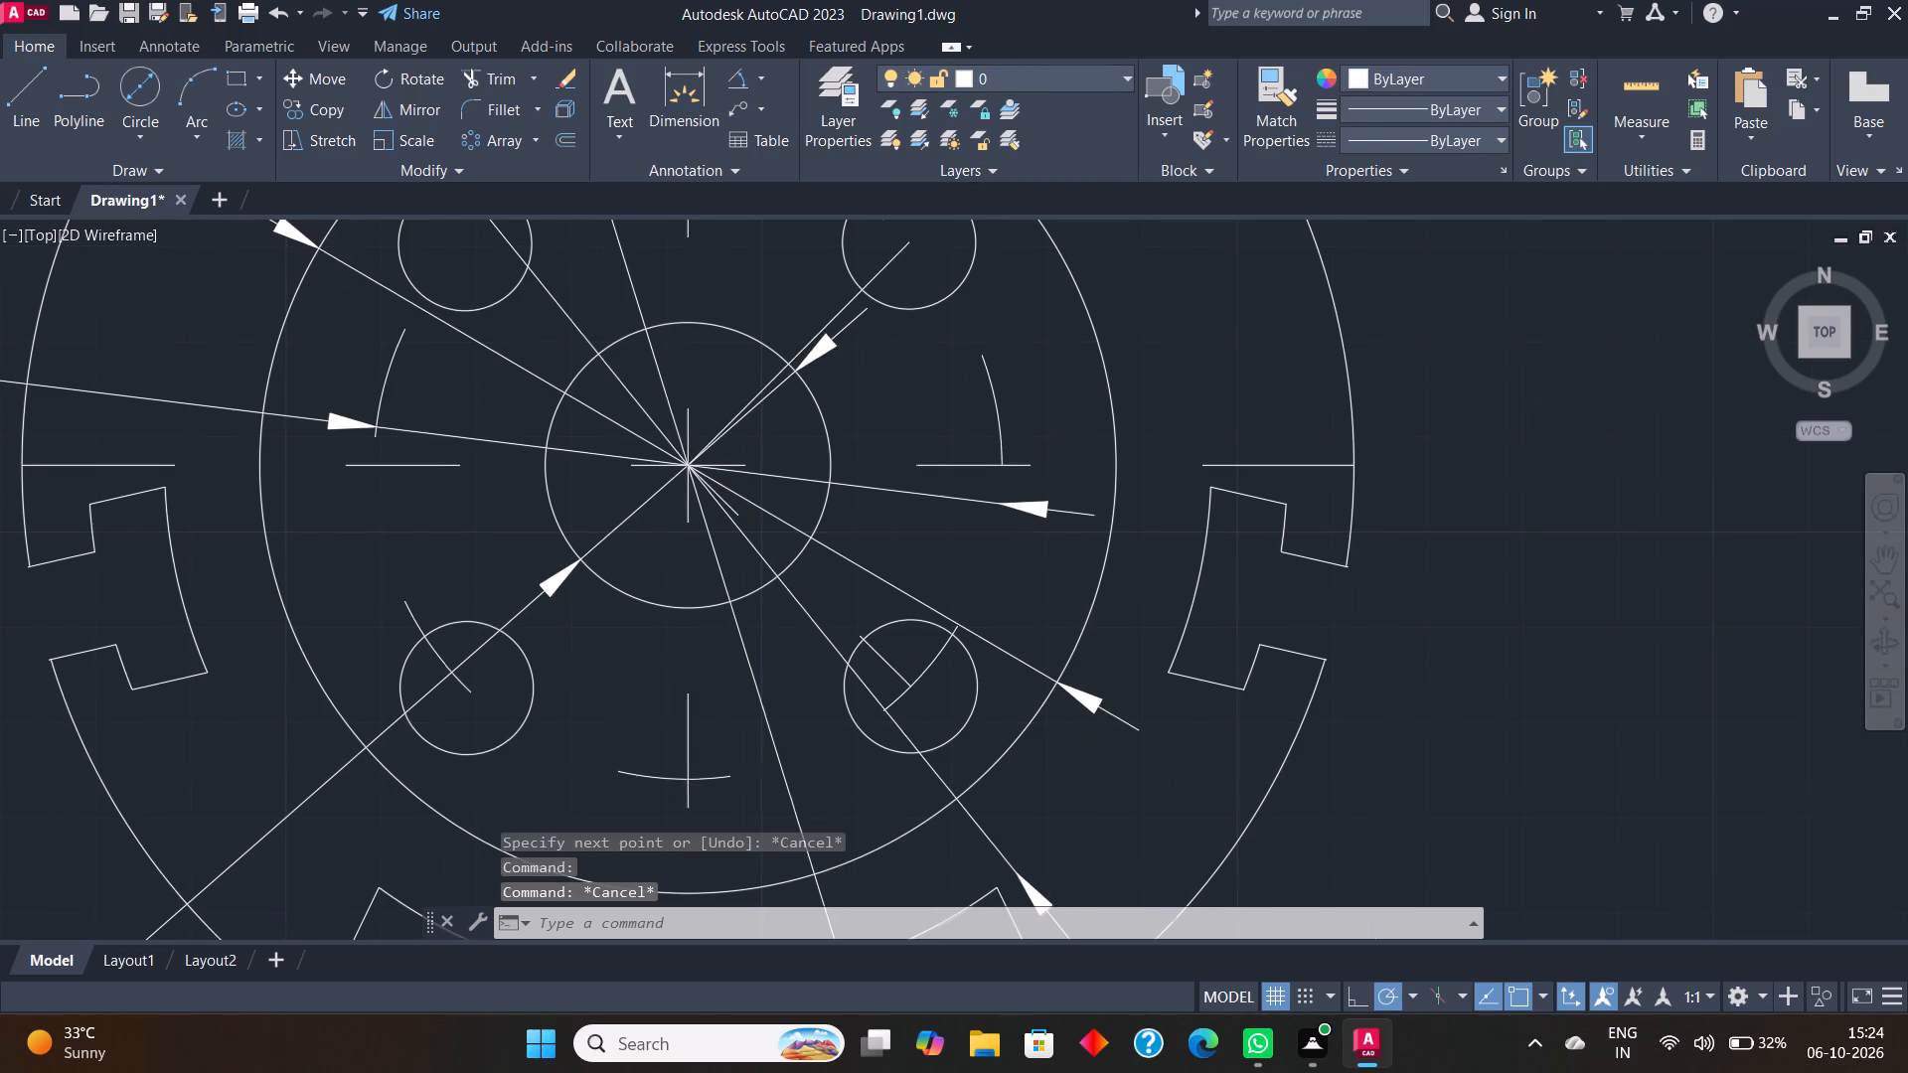
pyautogui.scroll(-1, 1045, 623)
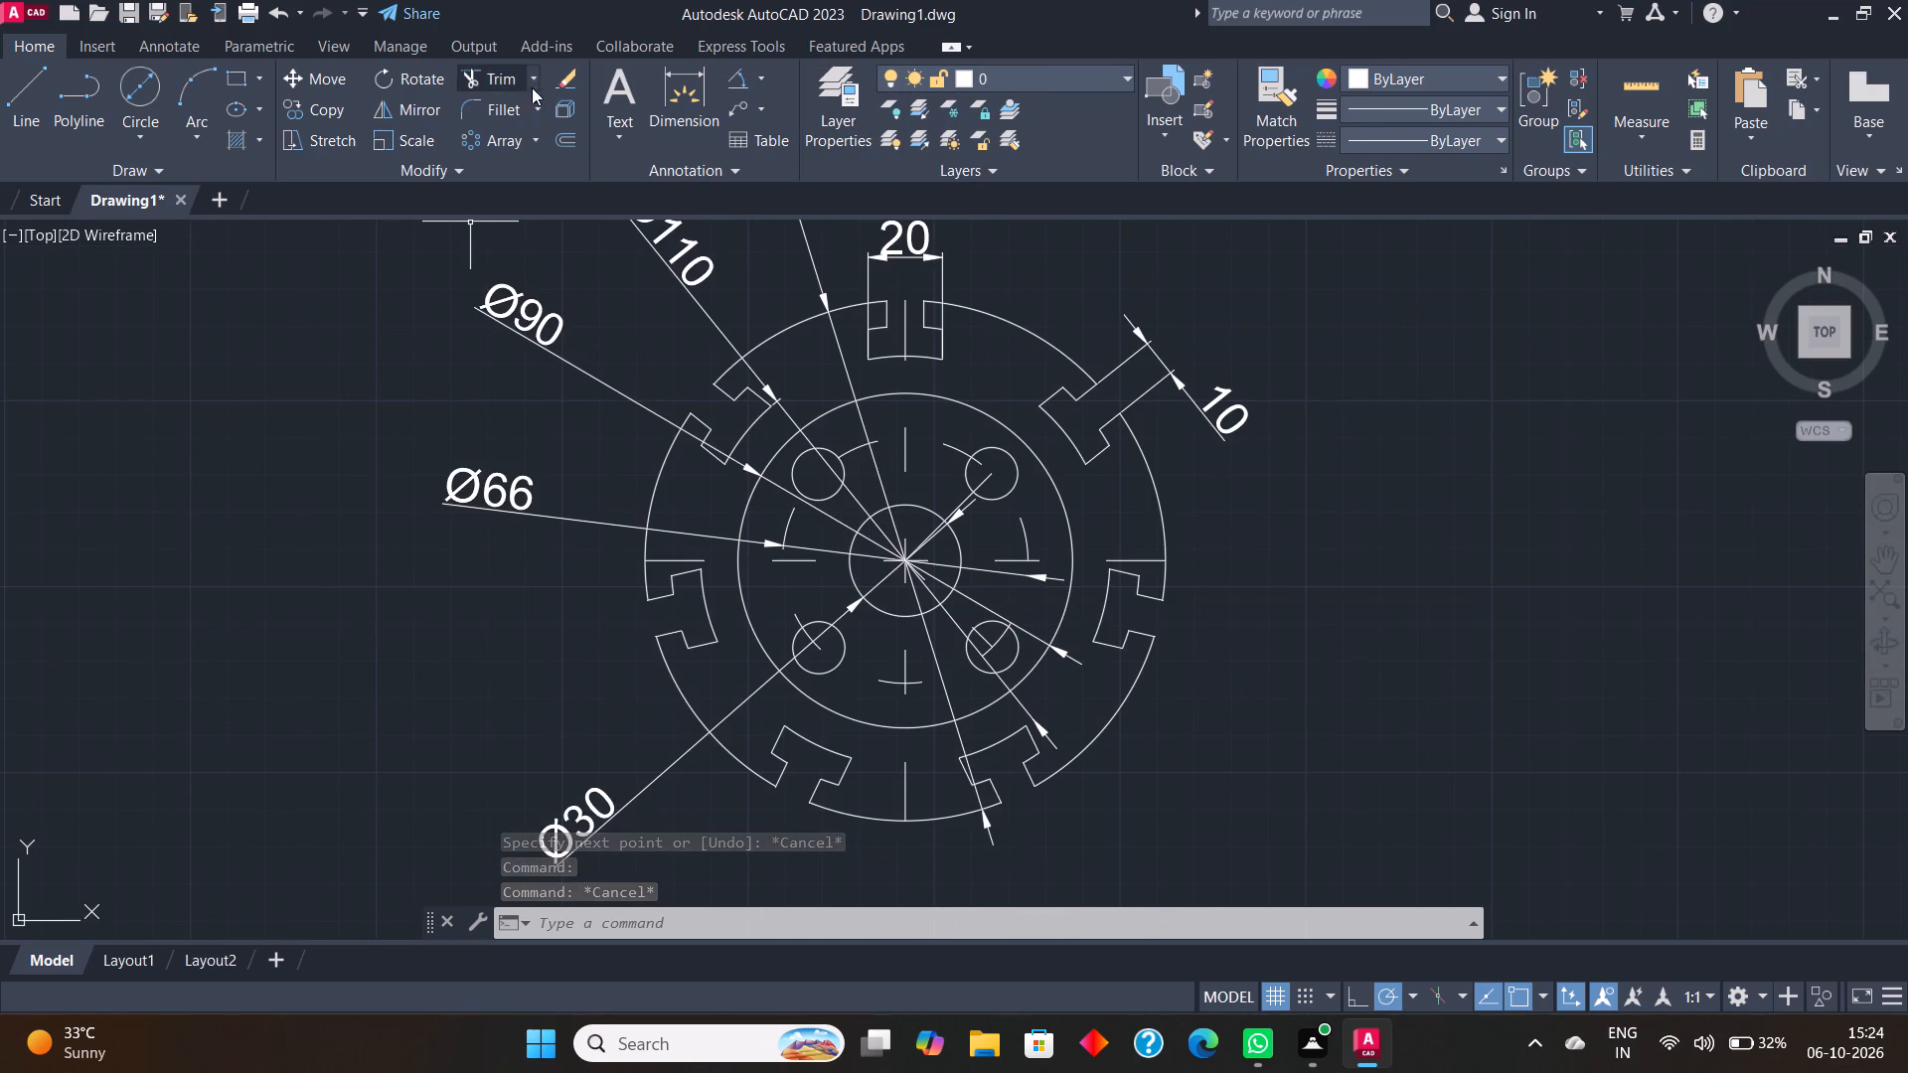
pyautogui.click(762, 70)
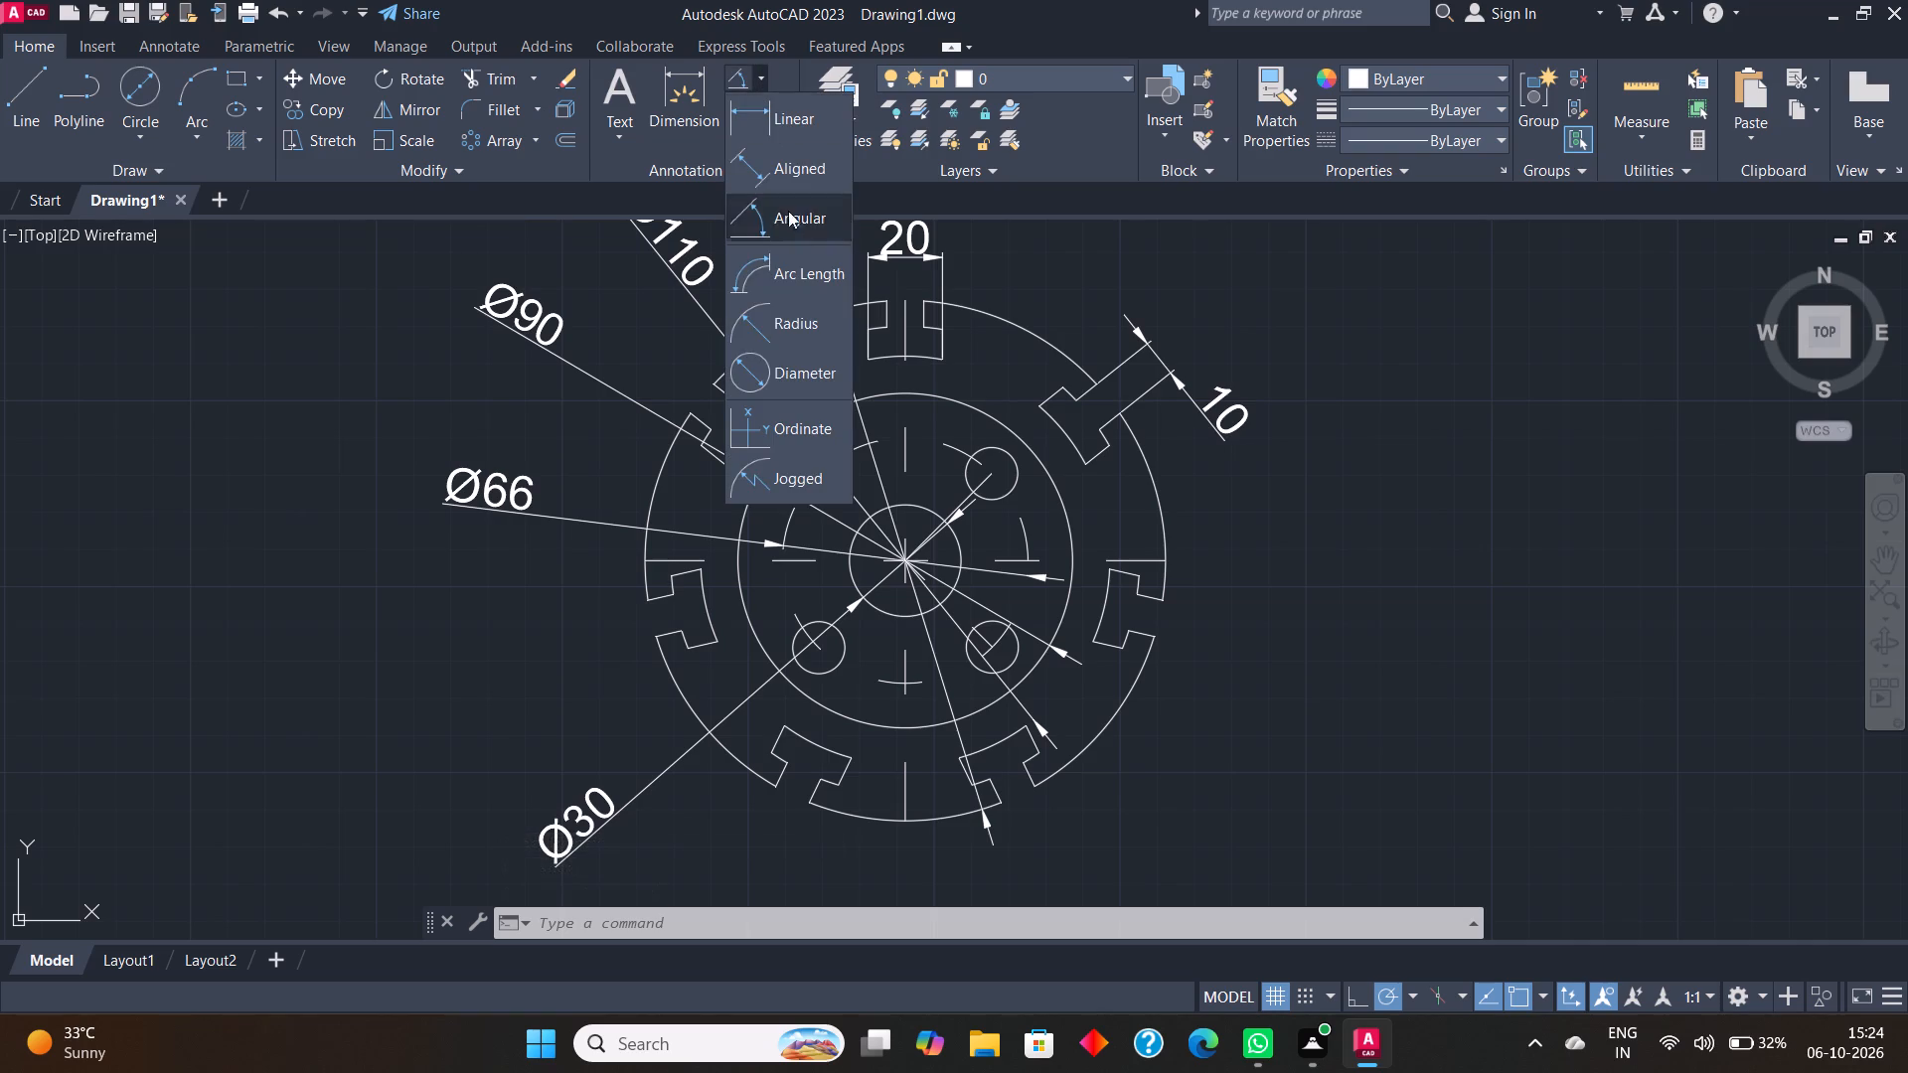
pyautogui.click(797, 216)
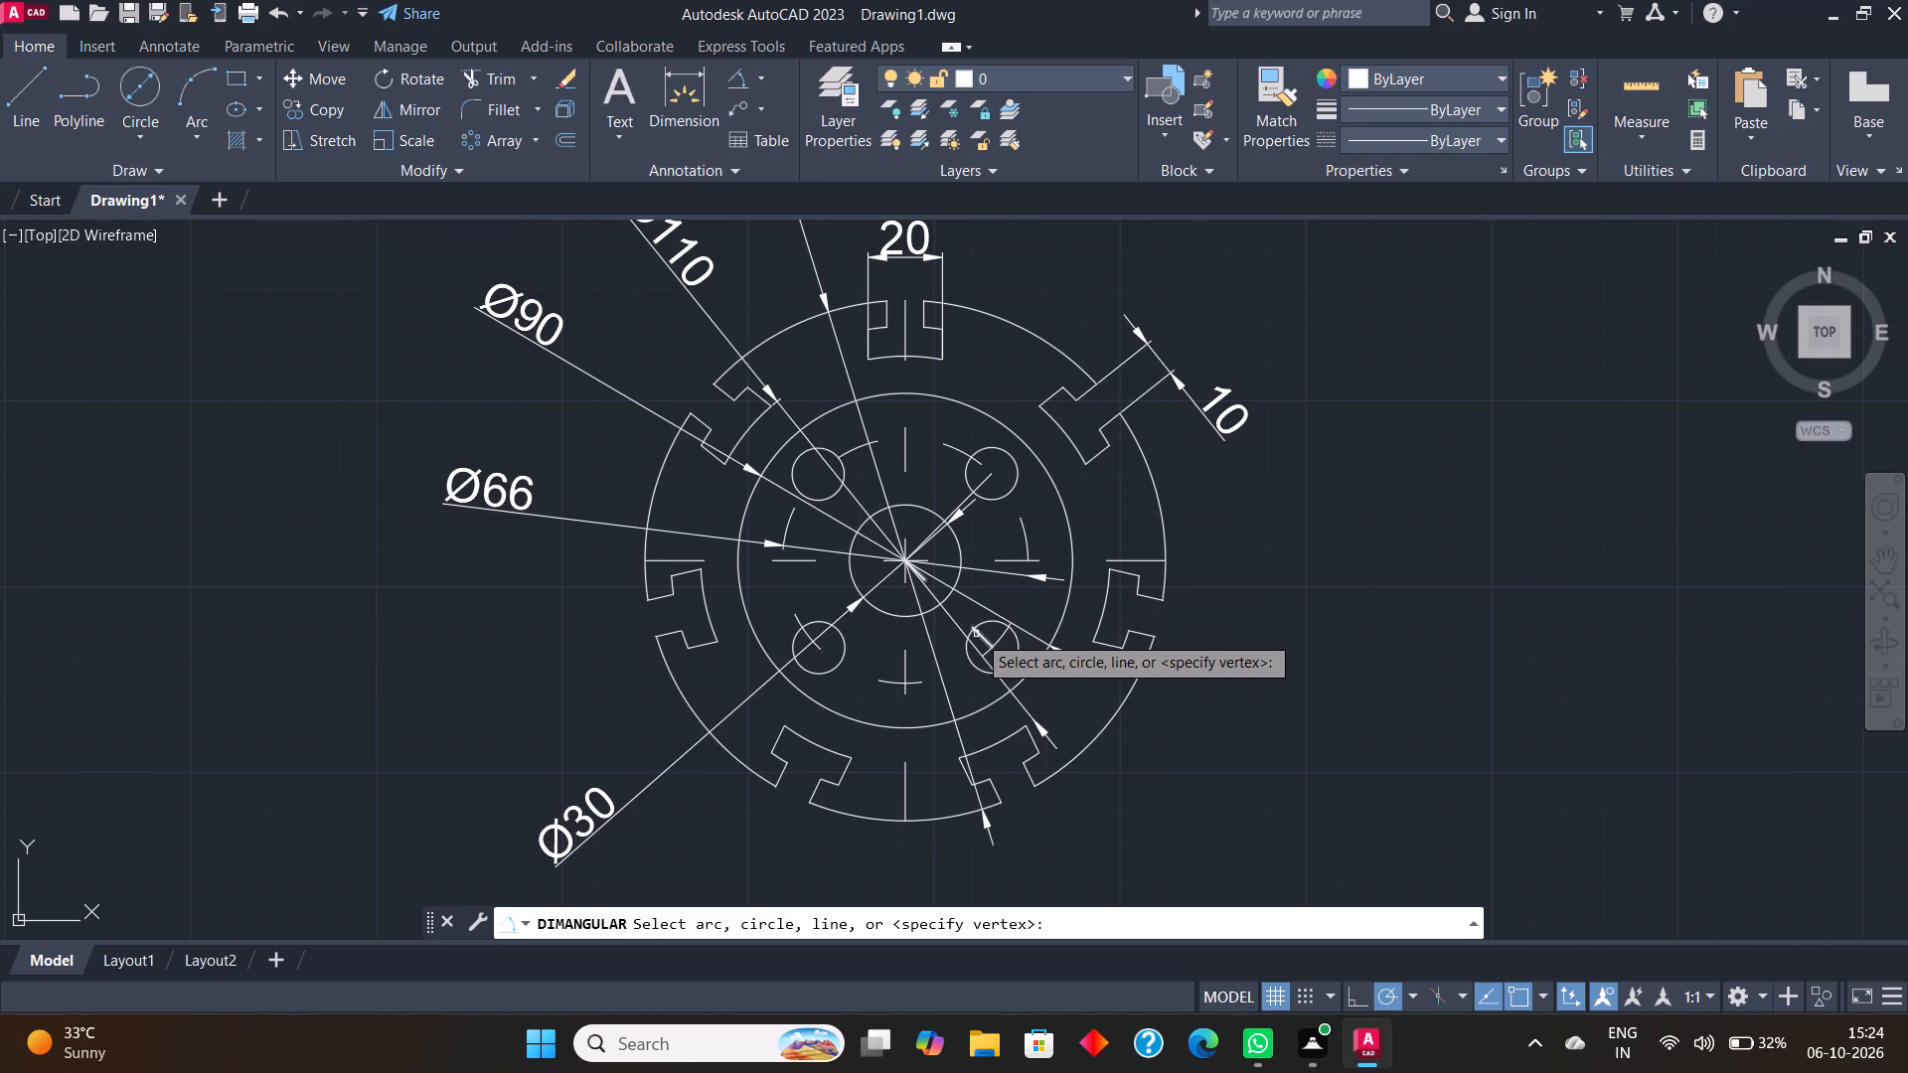
pyautogui.click(979, 634)
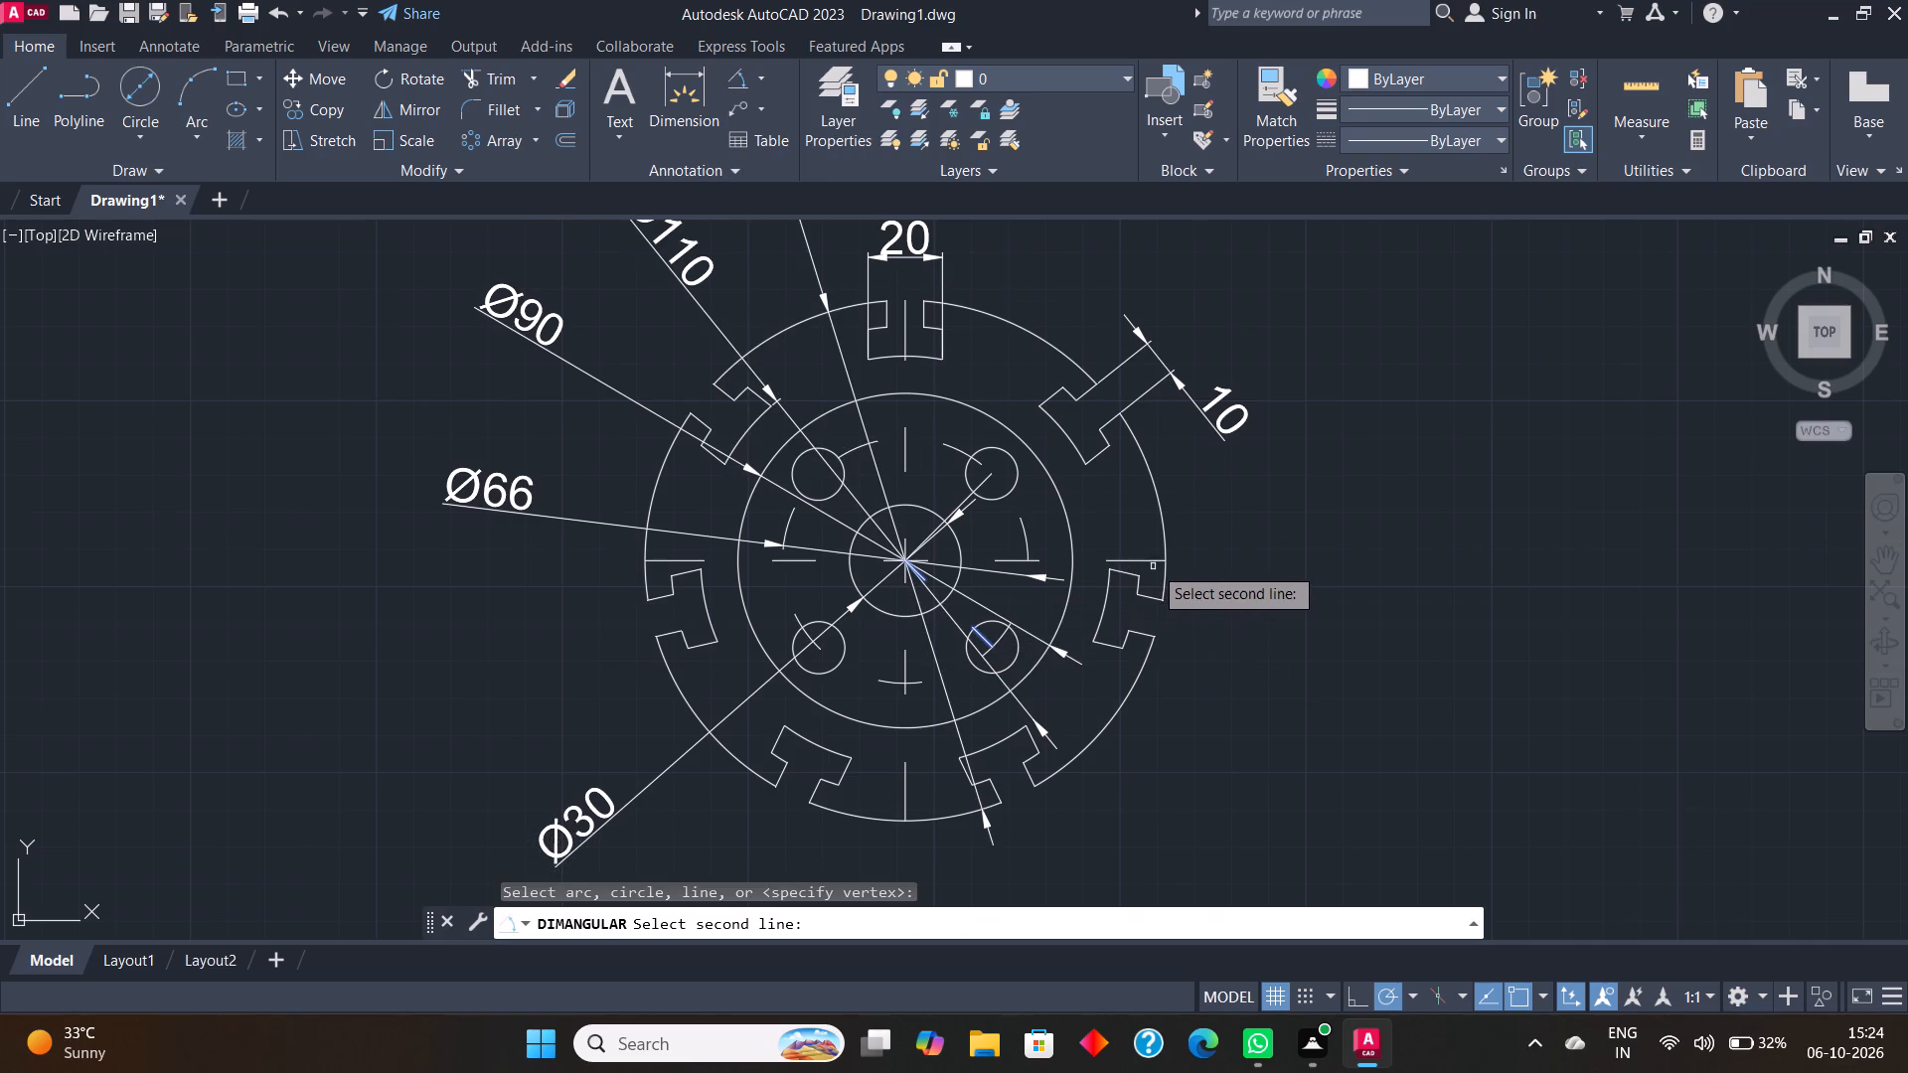
pyautogui.click(1154, 562)
pyautogui.click(1295, 586)
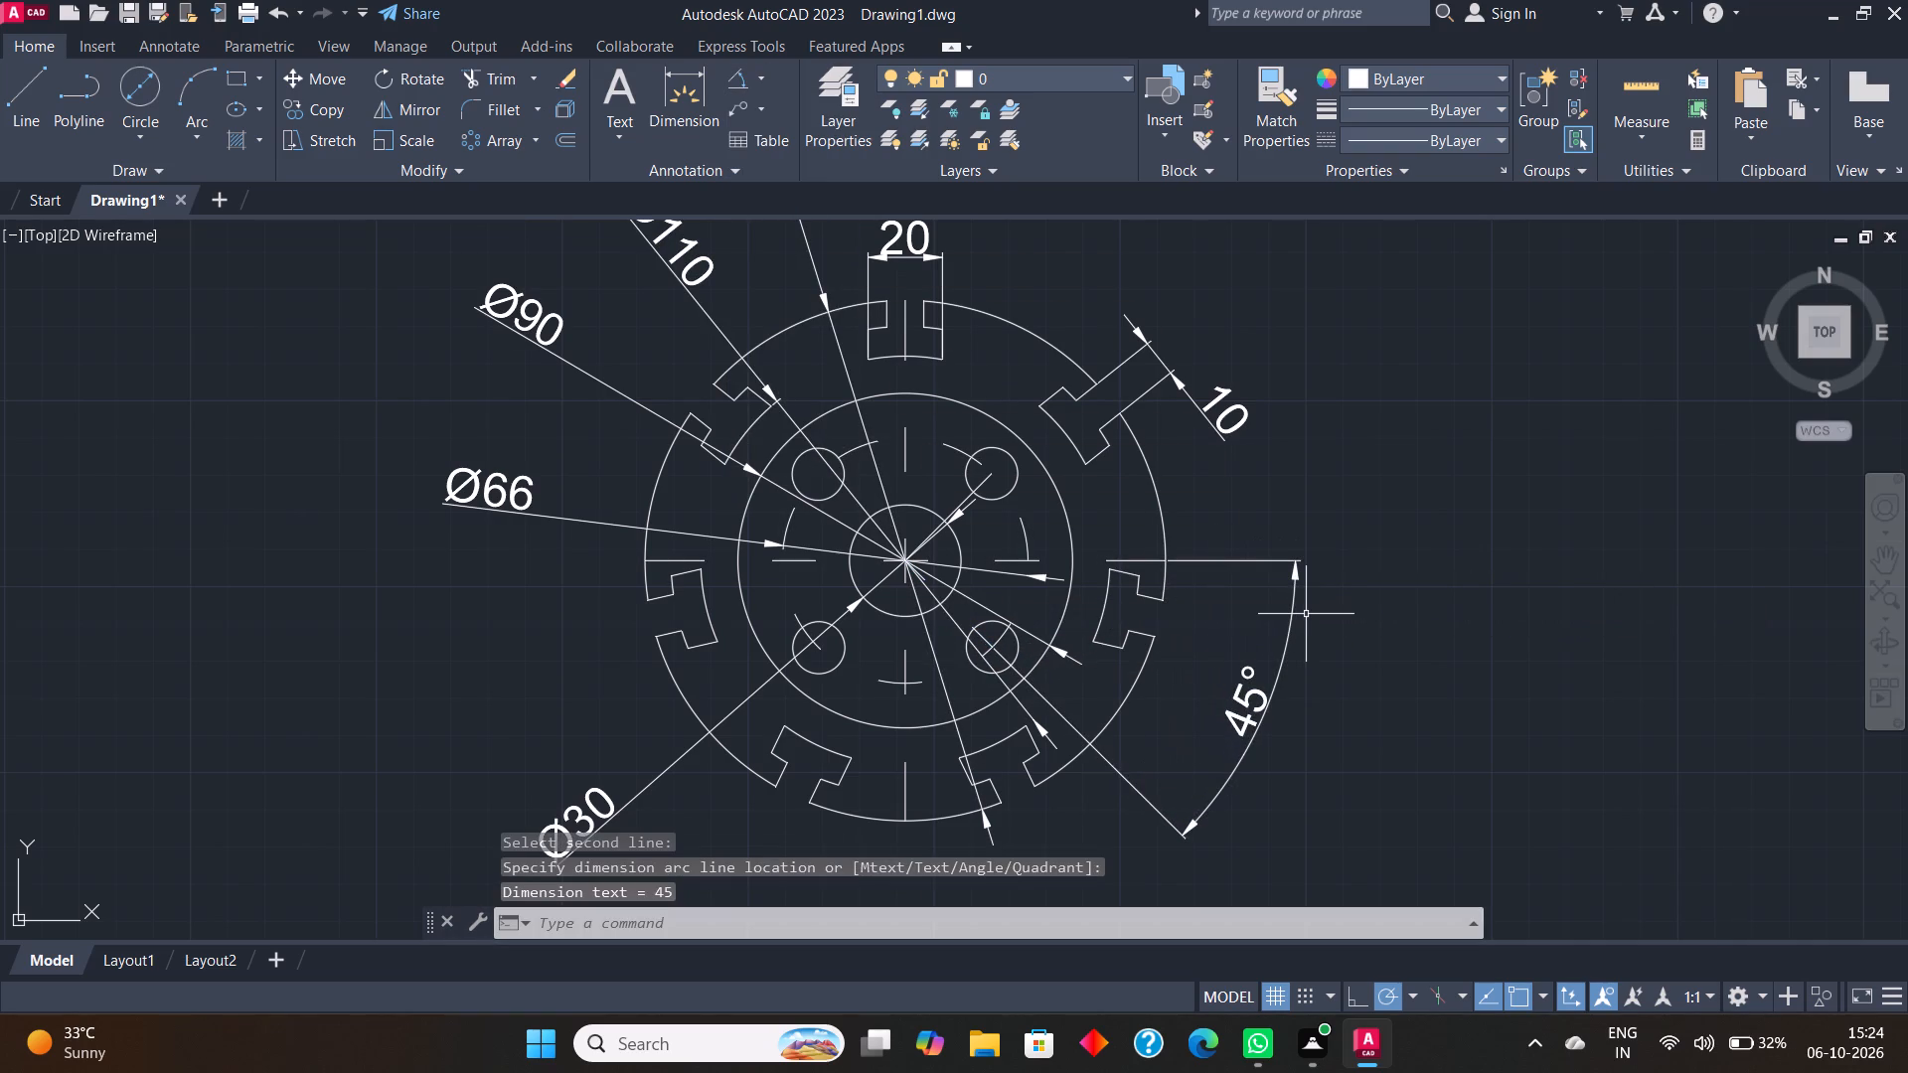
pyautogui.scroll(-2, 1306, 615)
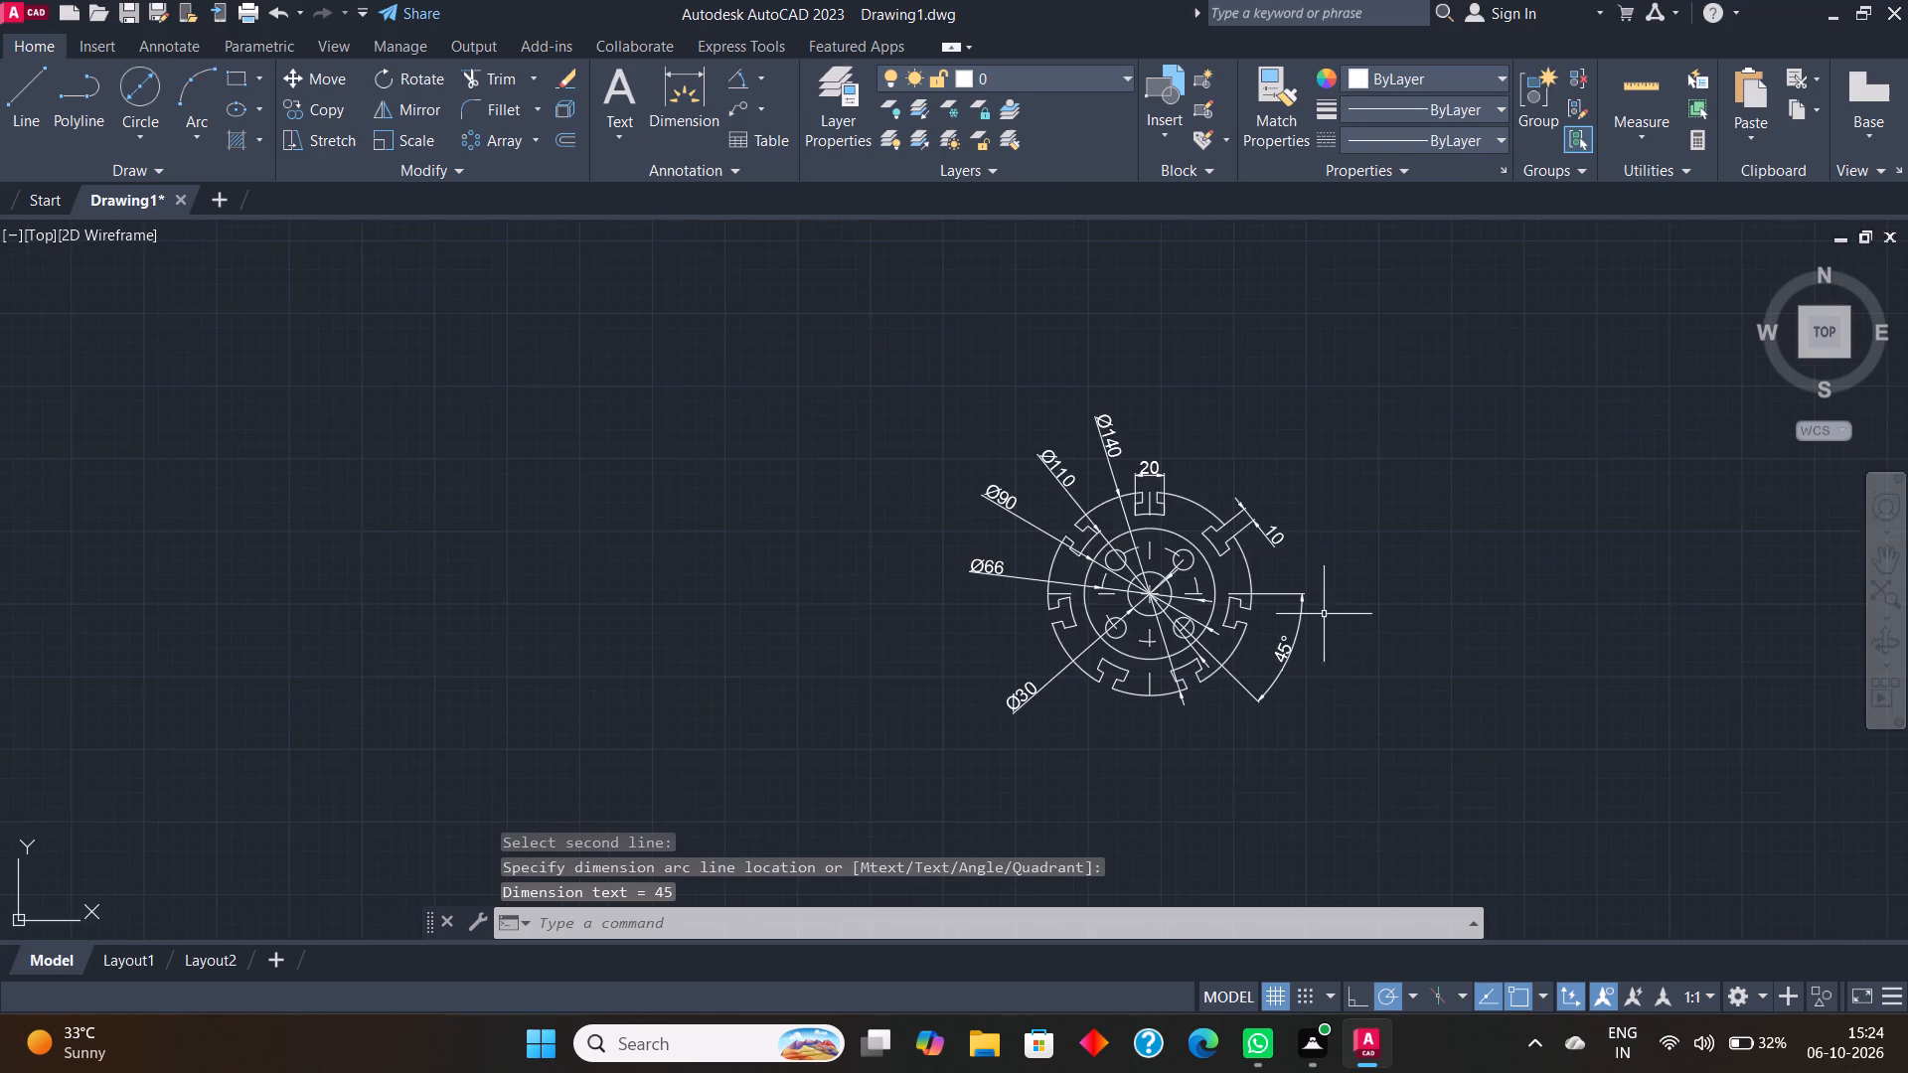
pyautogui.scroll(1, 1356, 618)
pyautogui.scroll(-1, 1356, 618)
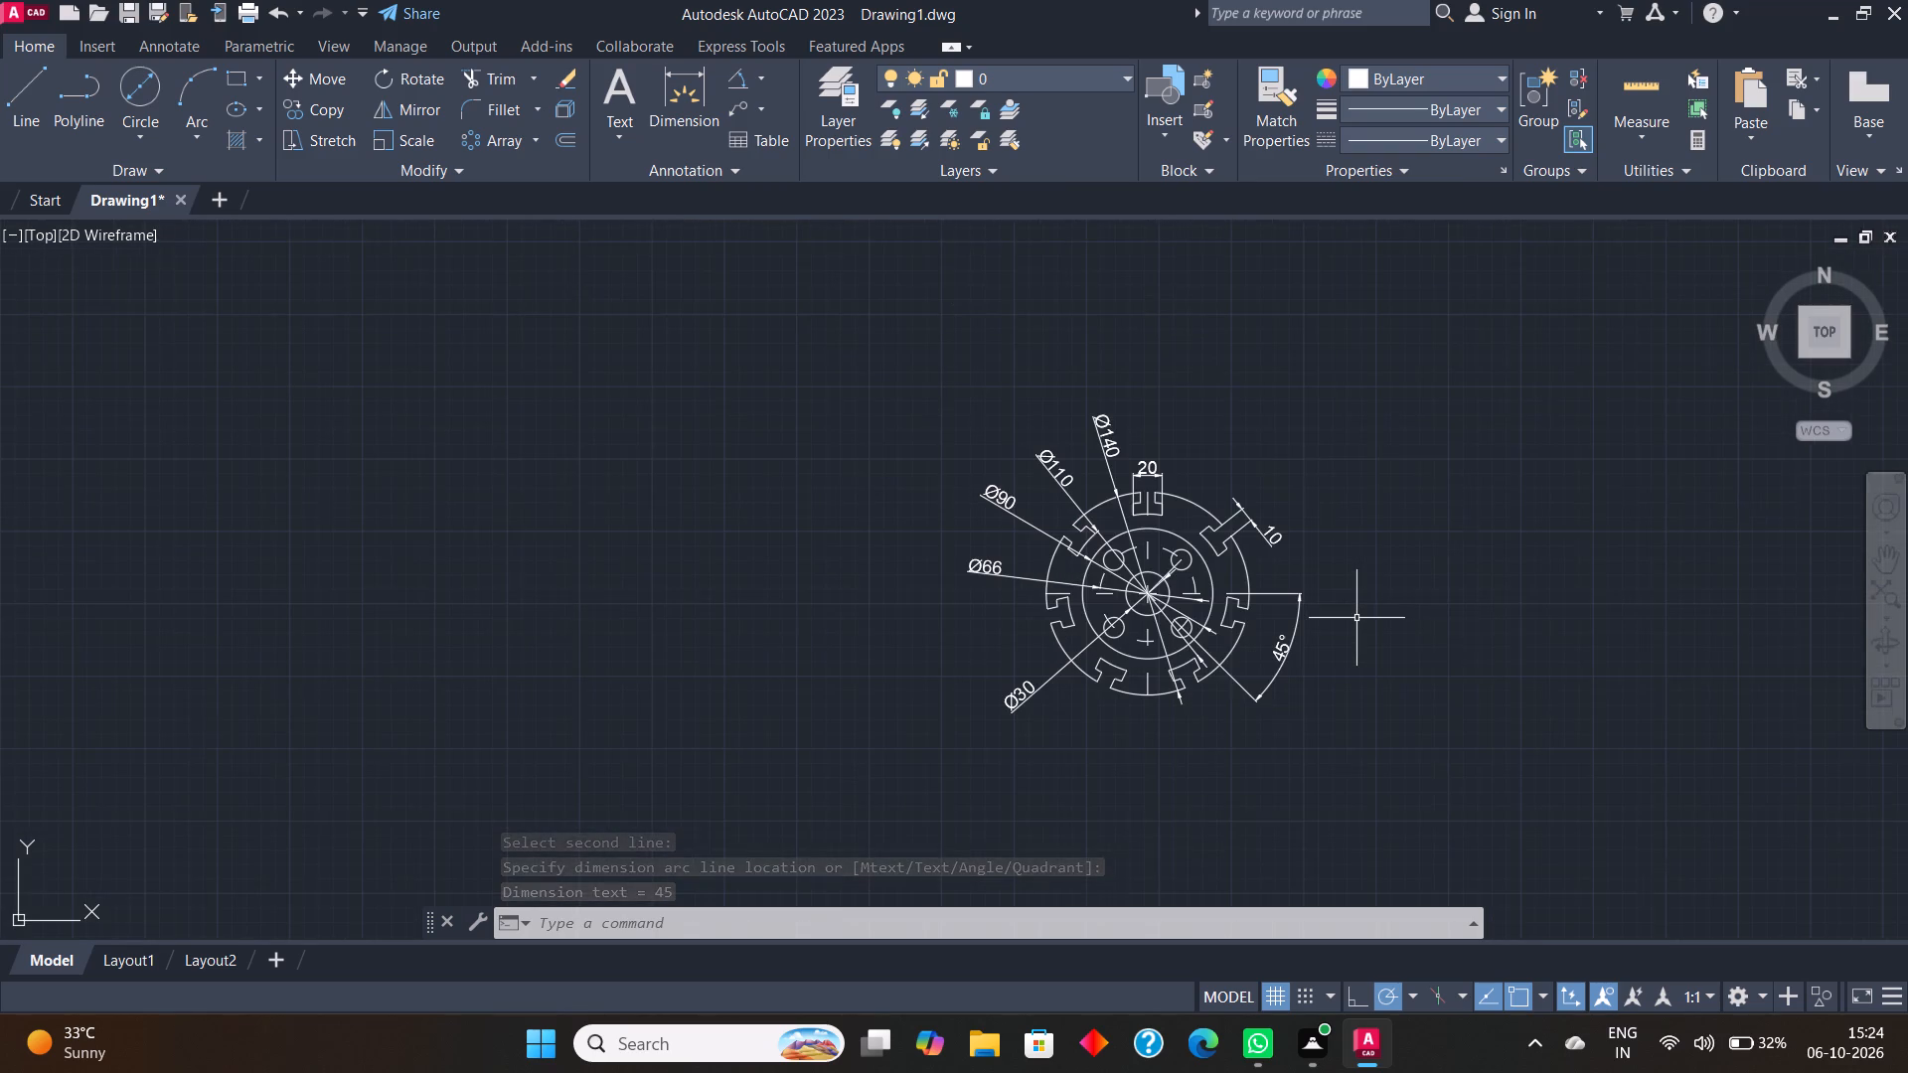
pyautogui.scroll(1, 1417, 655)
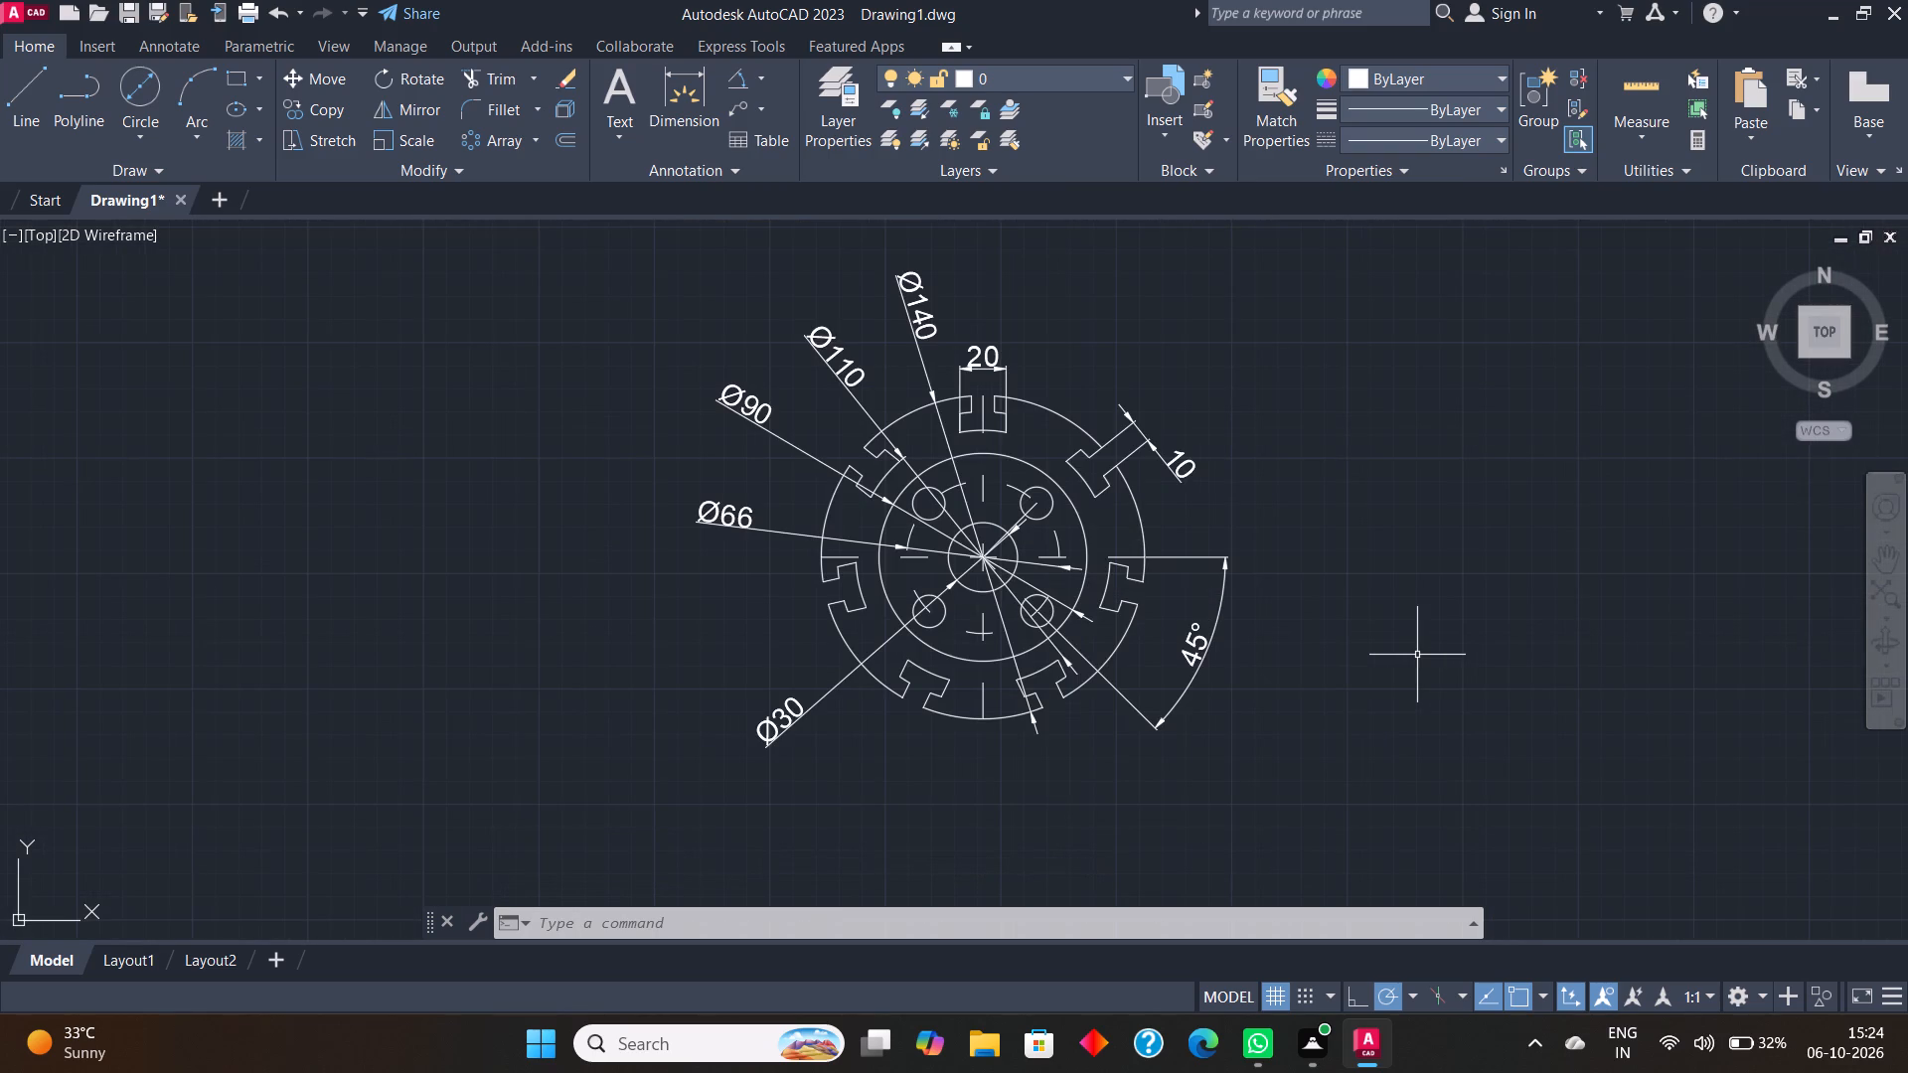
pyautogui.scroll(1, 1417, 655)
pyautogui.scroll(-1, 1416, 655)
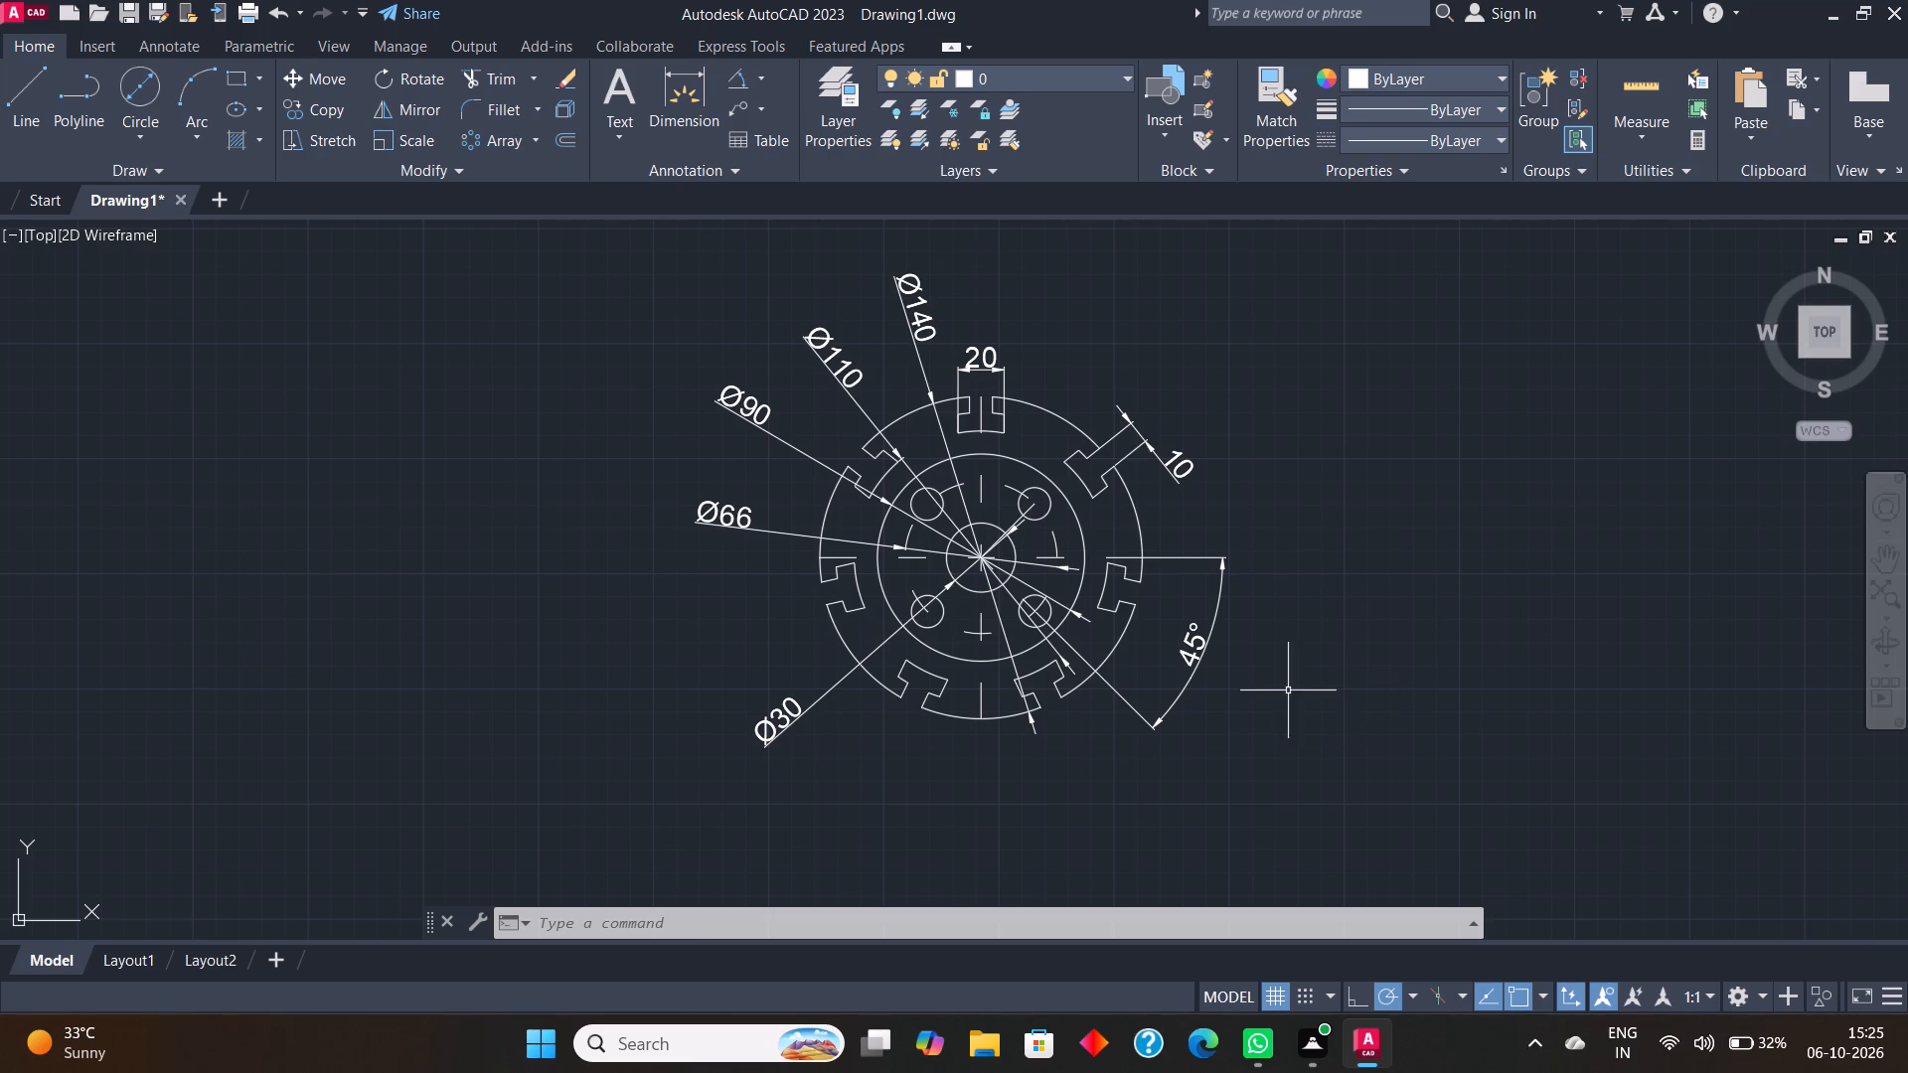
# Stop command logging by running LOGFILEOFF.
pyautogui.click(847, 921)
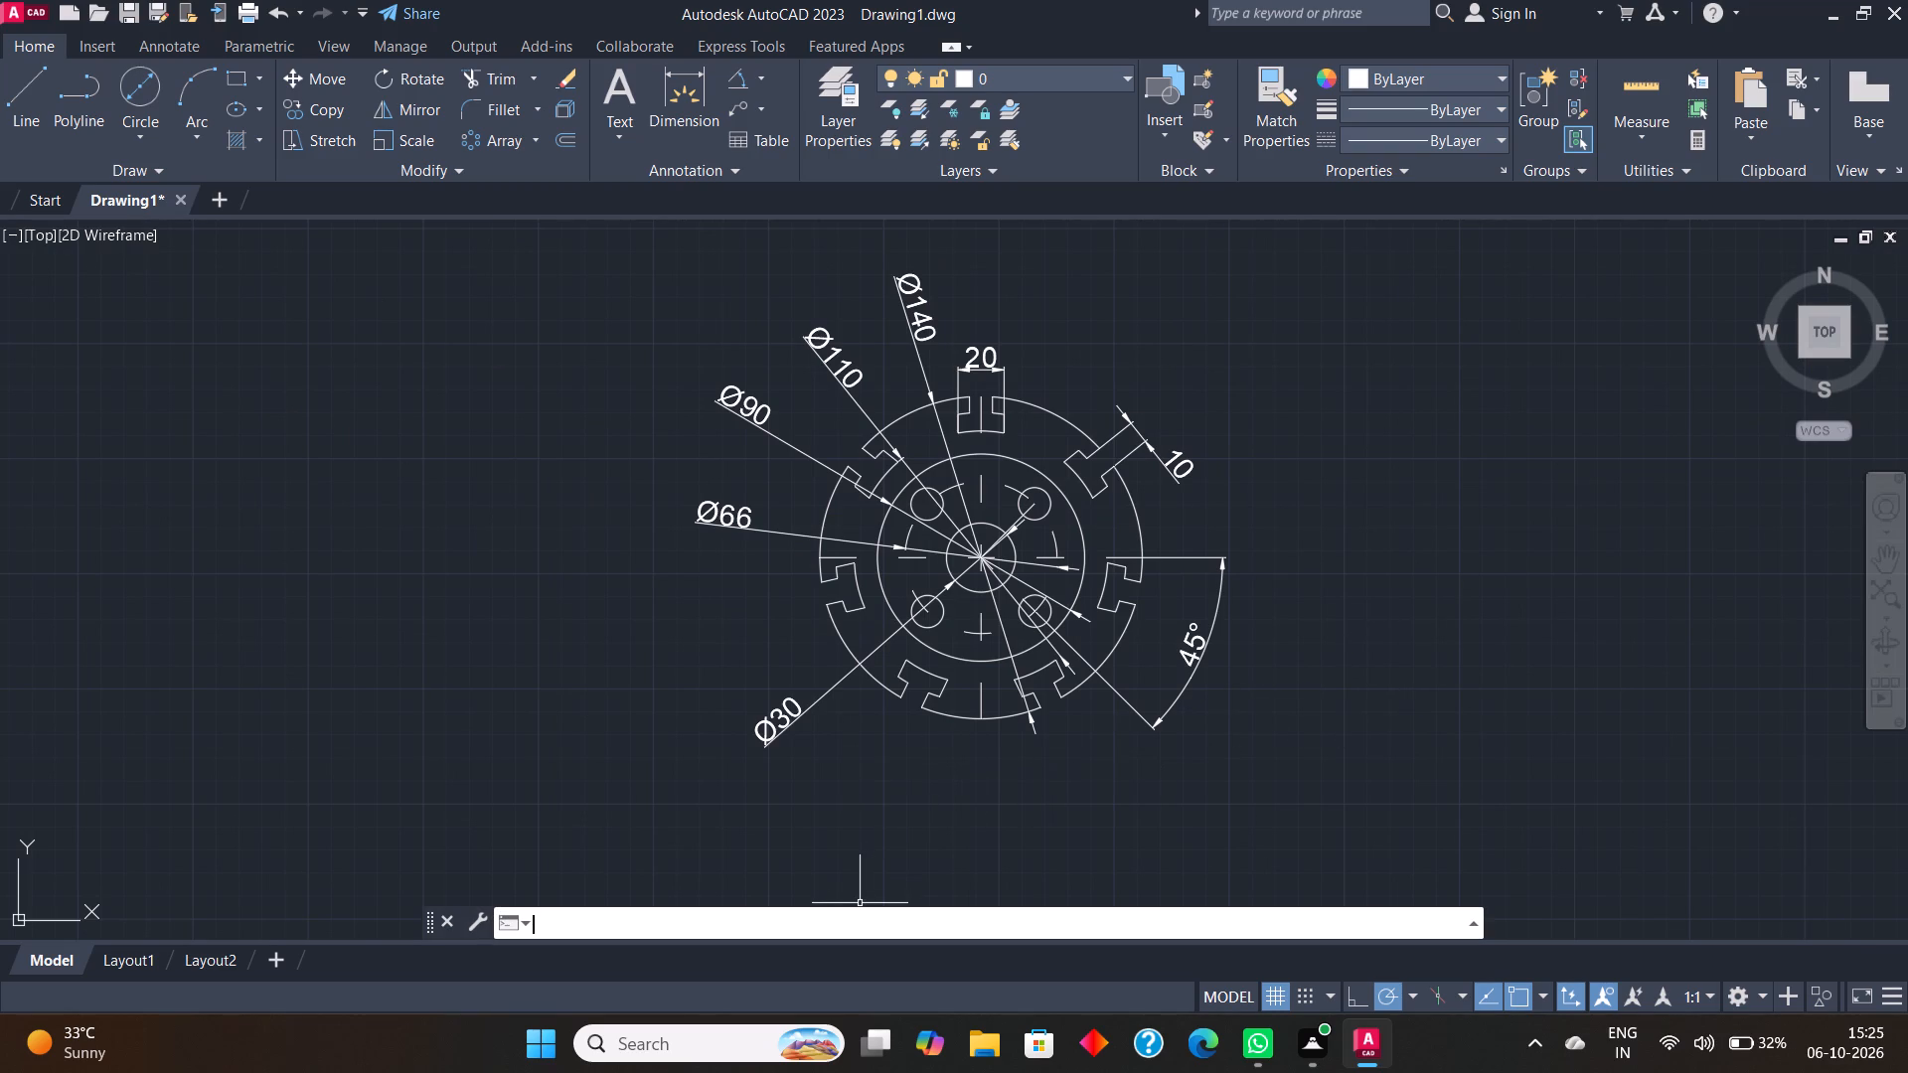
pyautogui.write('lo')
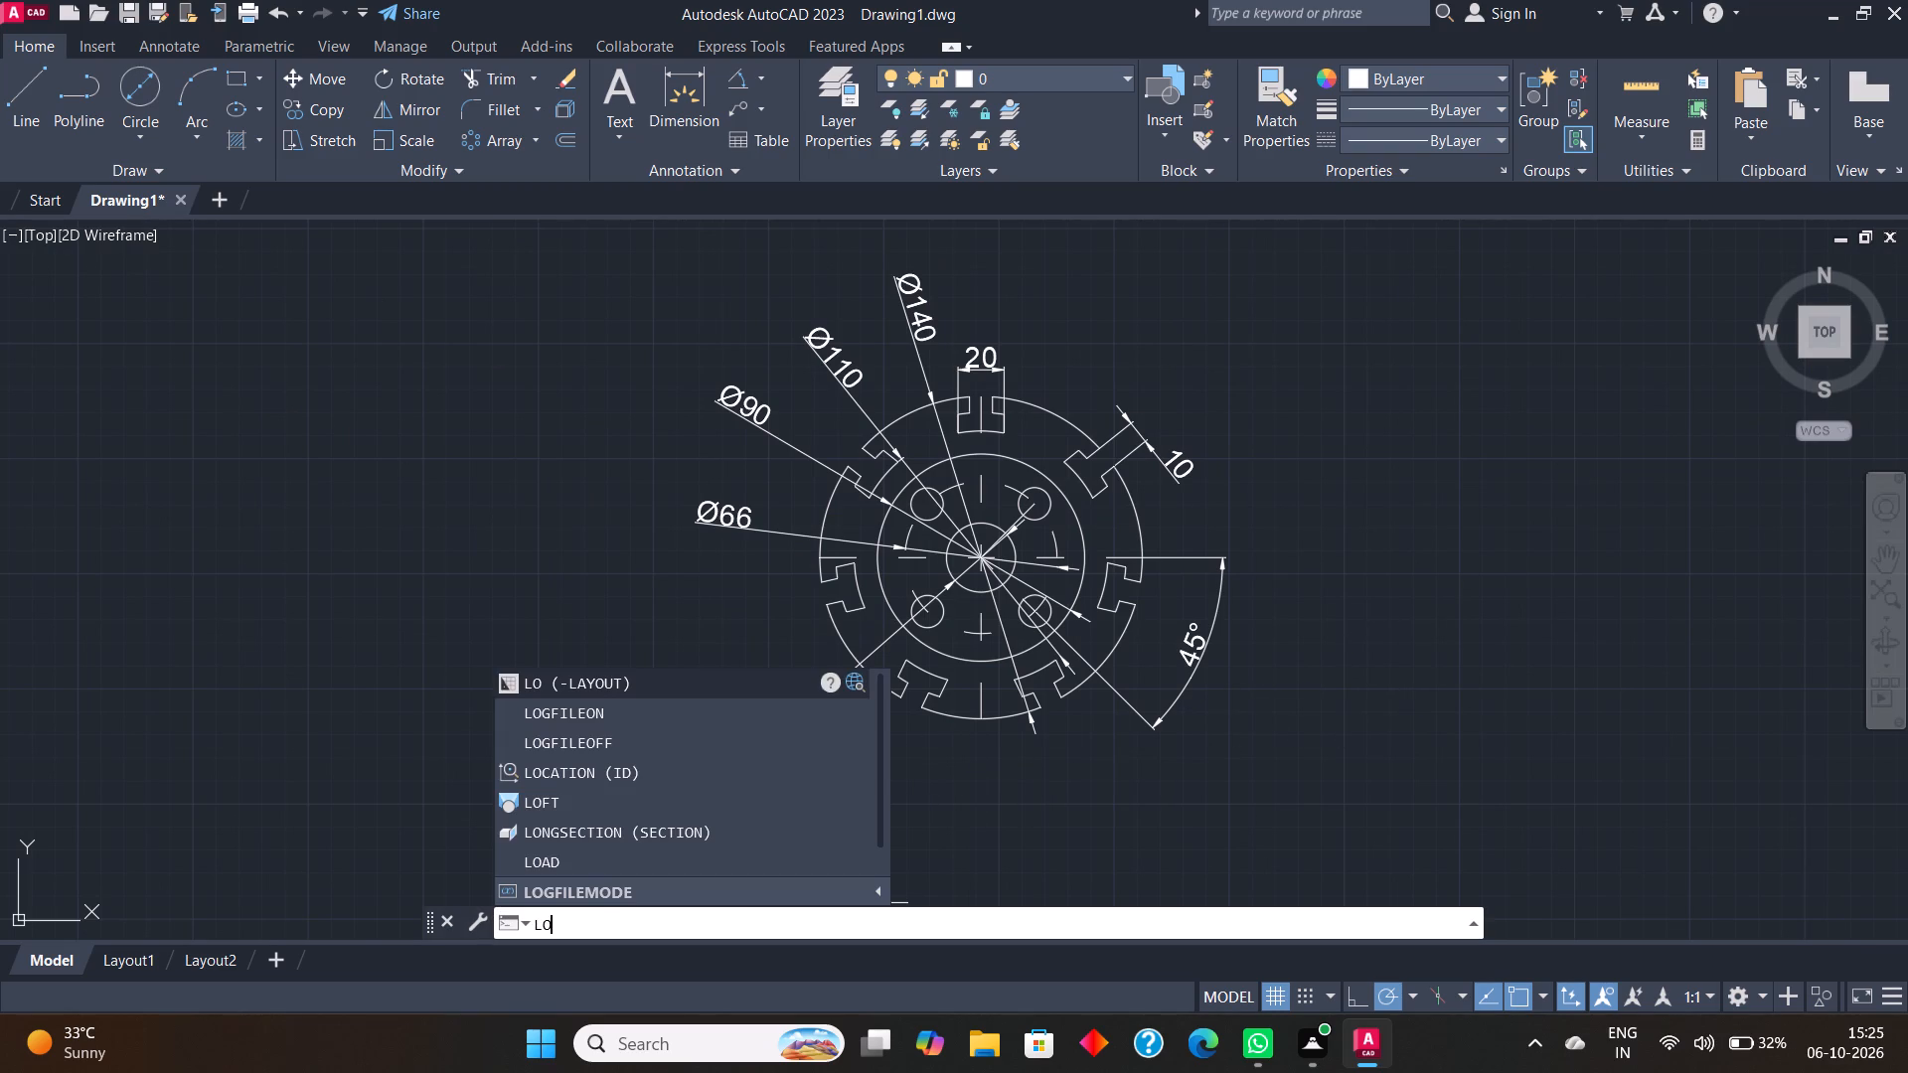
pyautogui.press('g')
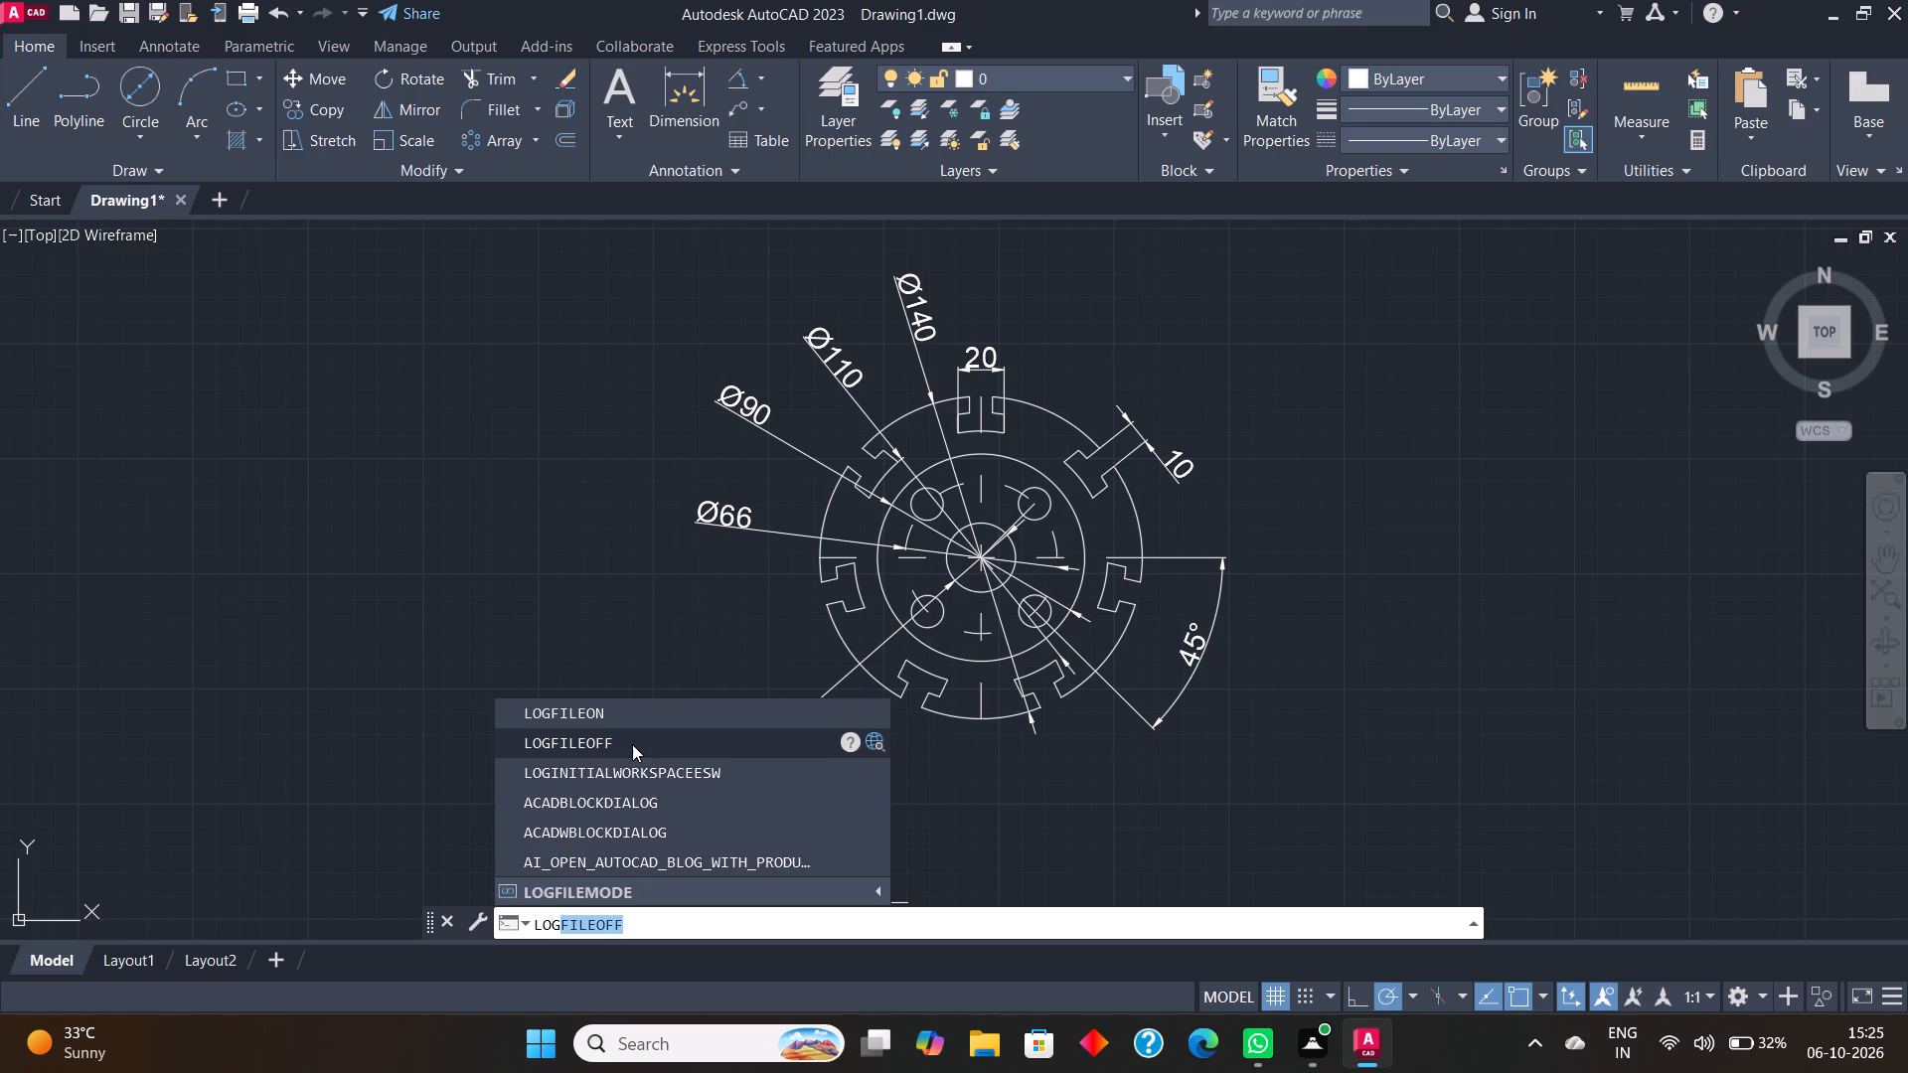
pyautogui.click(632, 744)
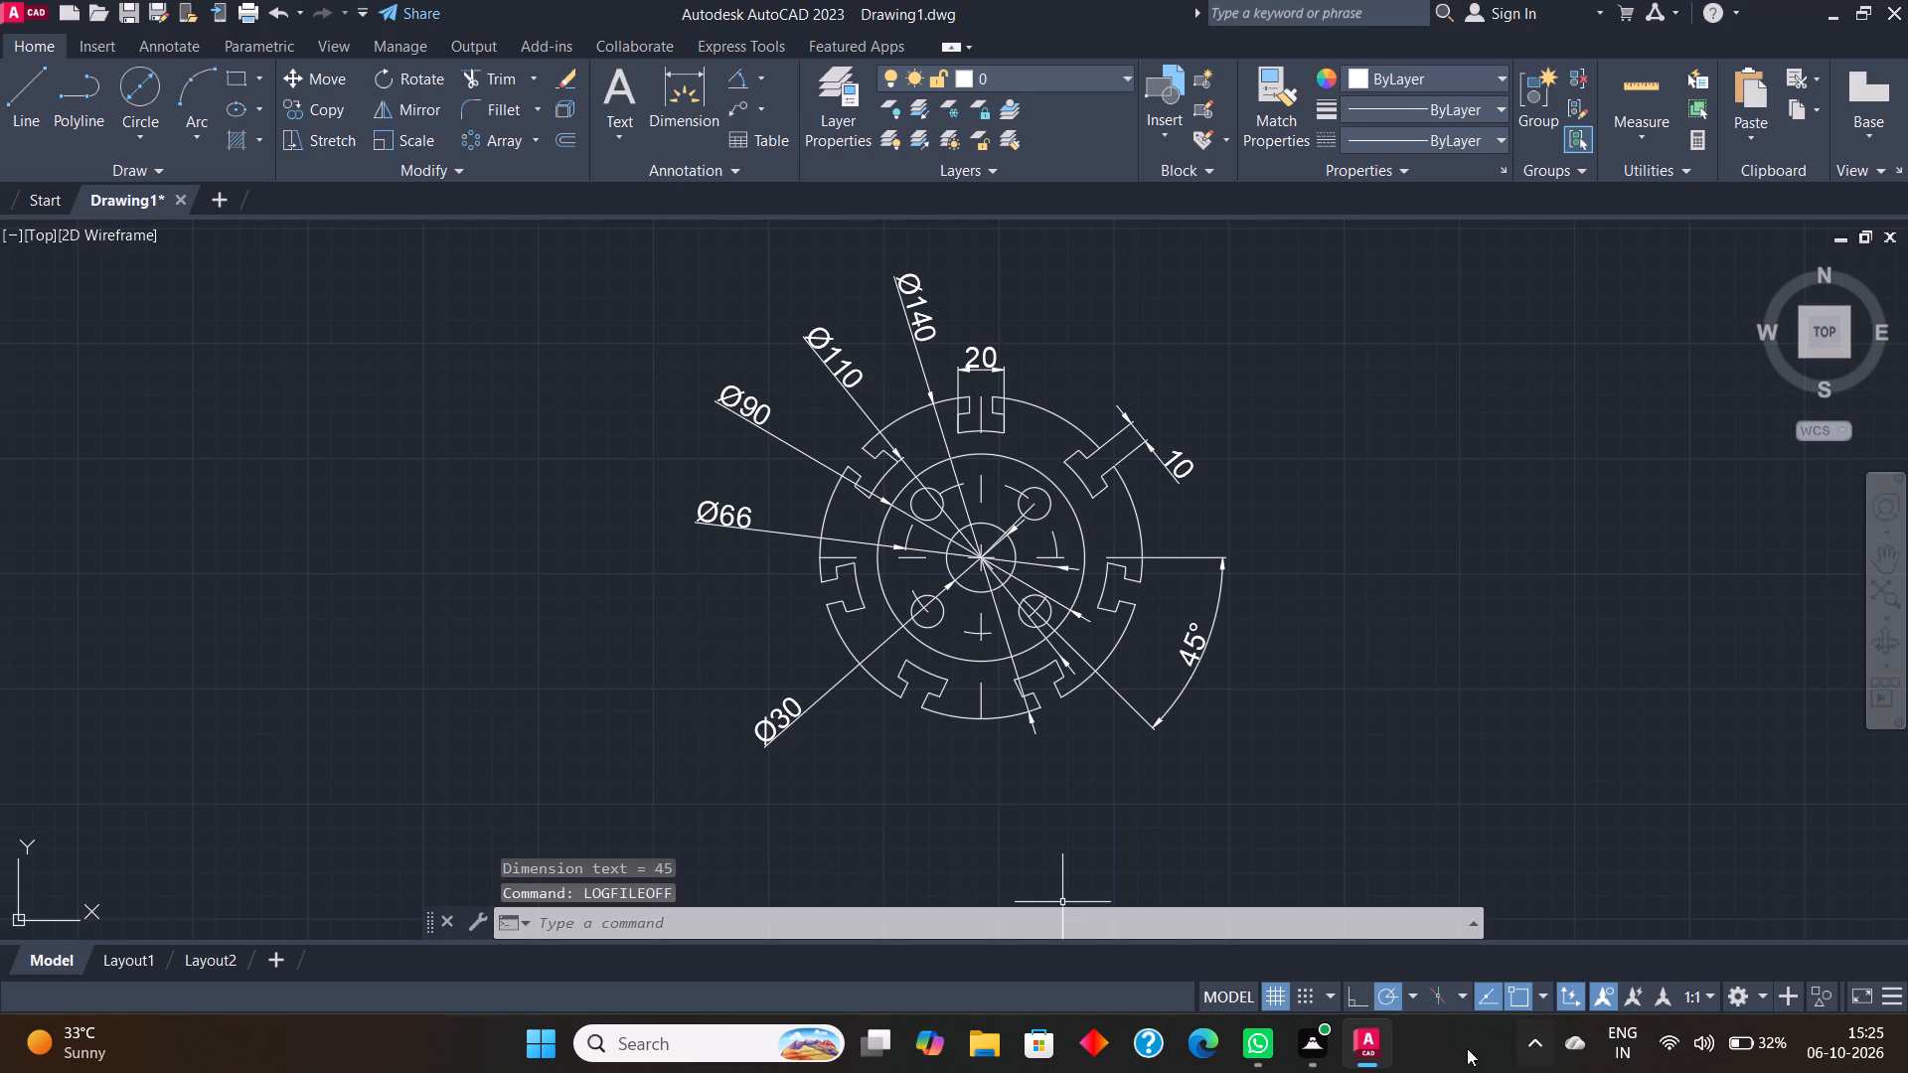
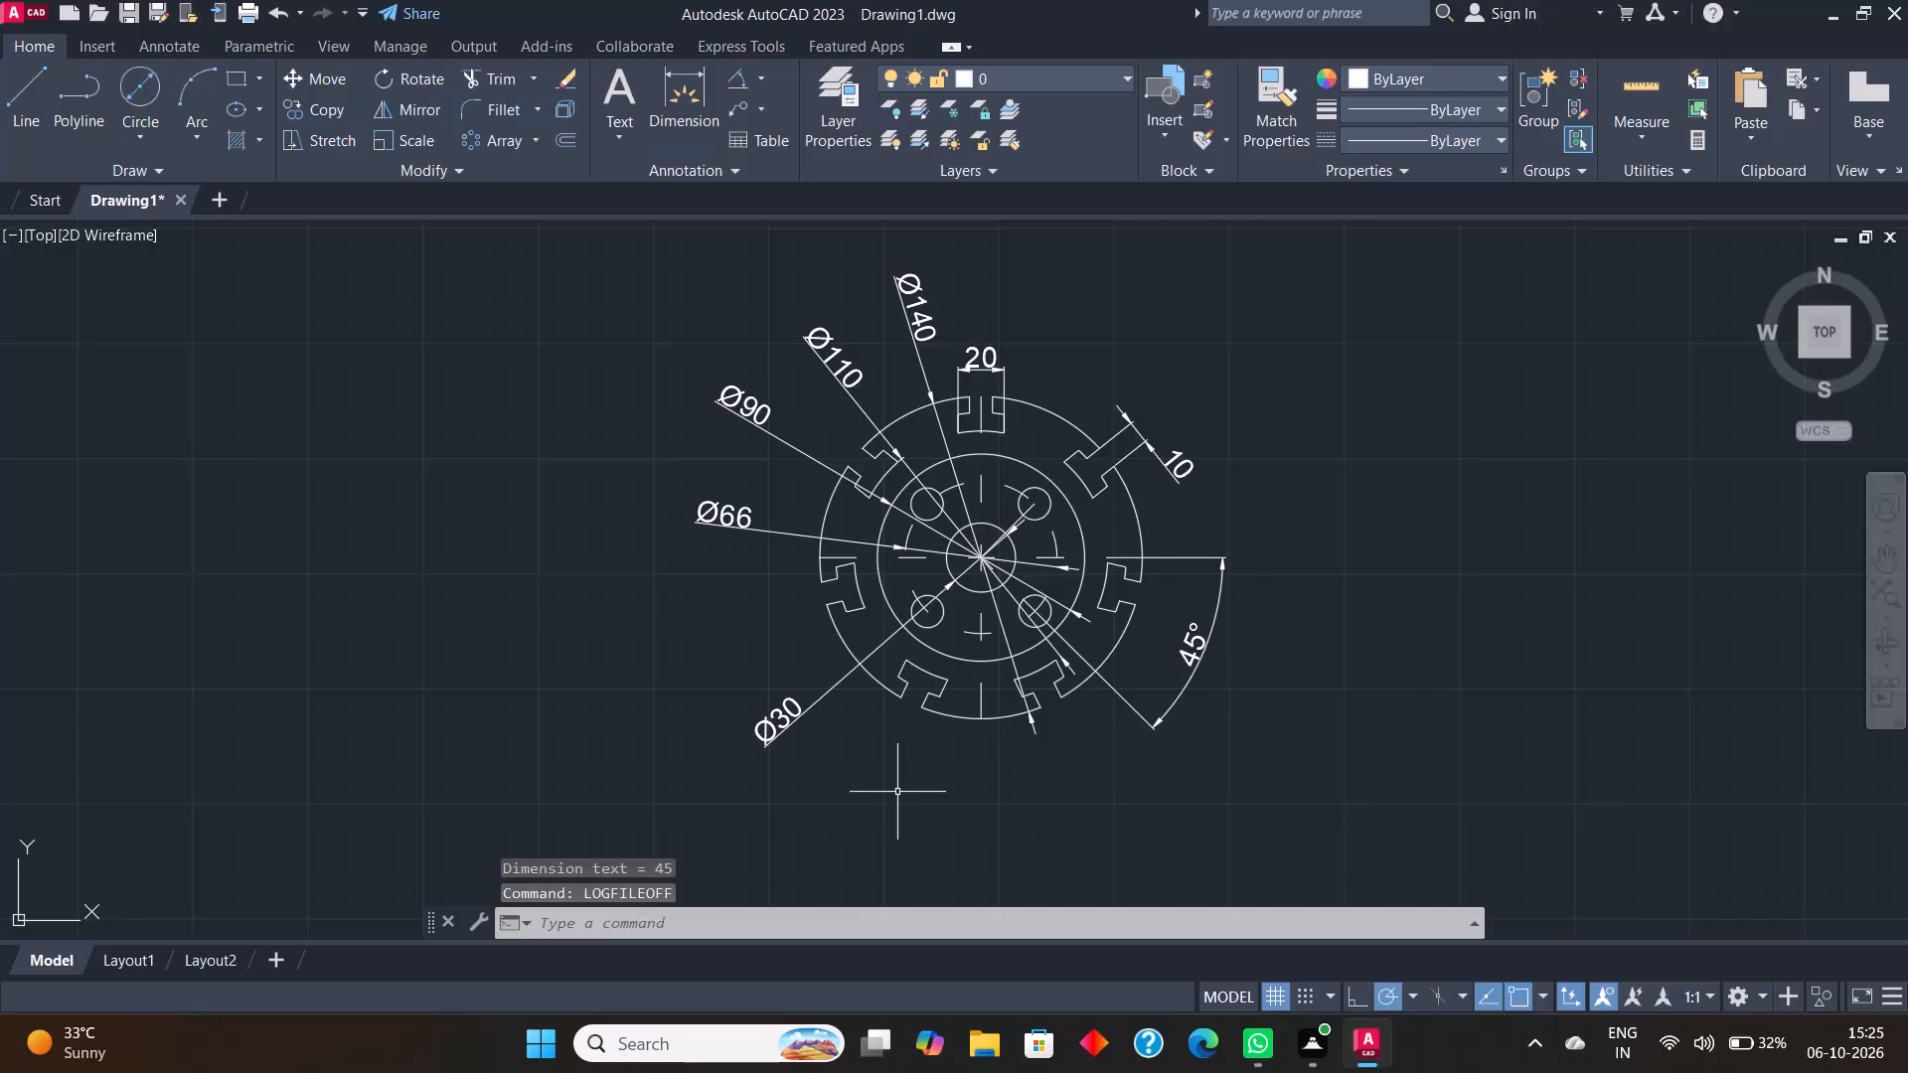
# Save the drawing in the desktop folder tryfuji under the name "circular slotted mounting flange".
pyautogui.hotkey('ctrl', 's')
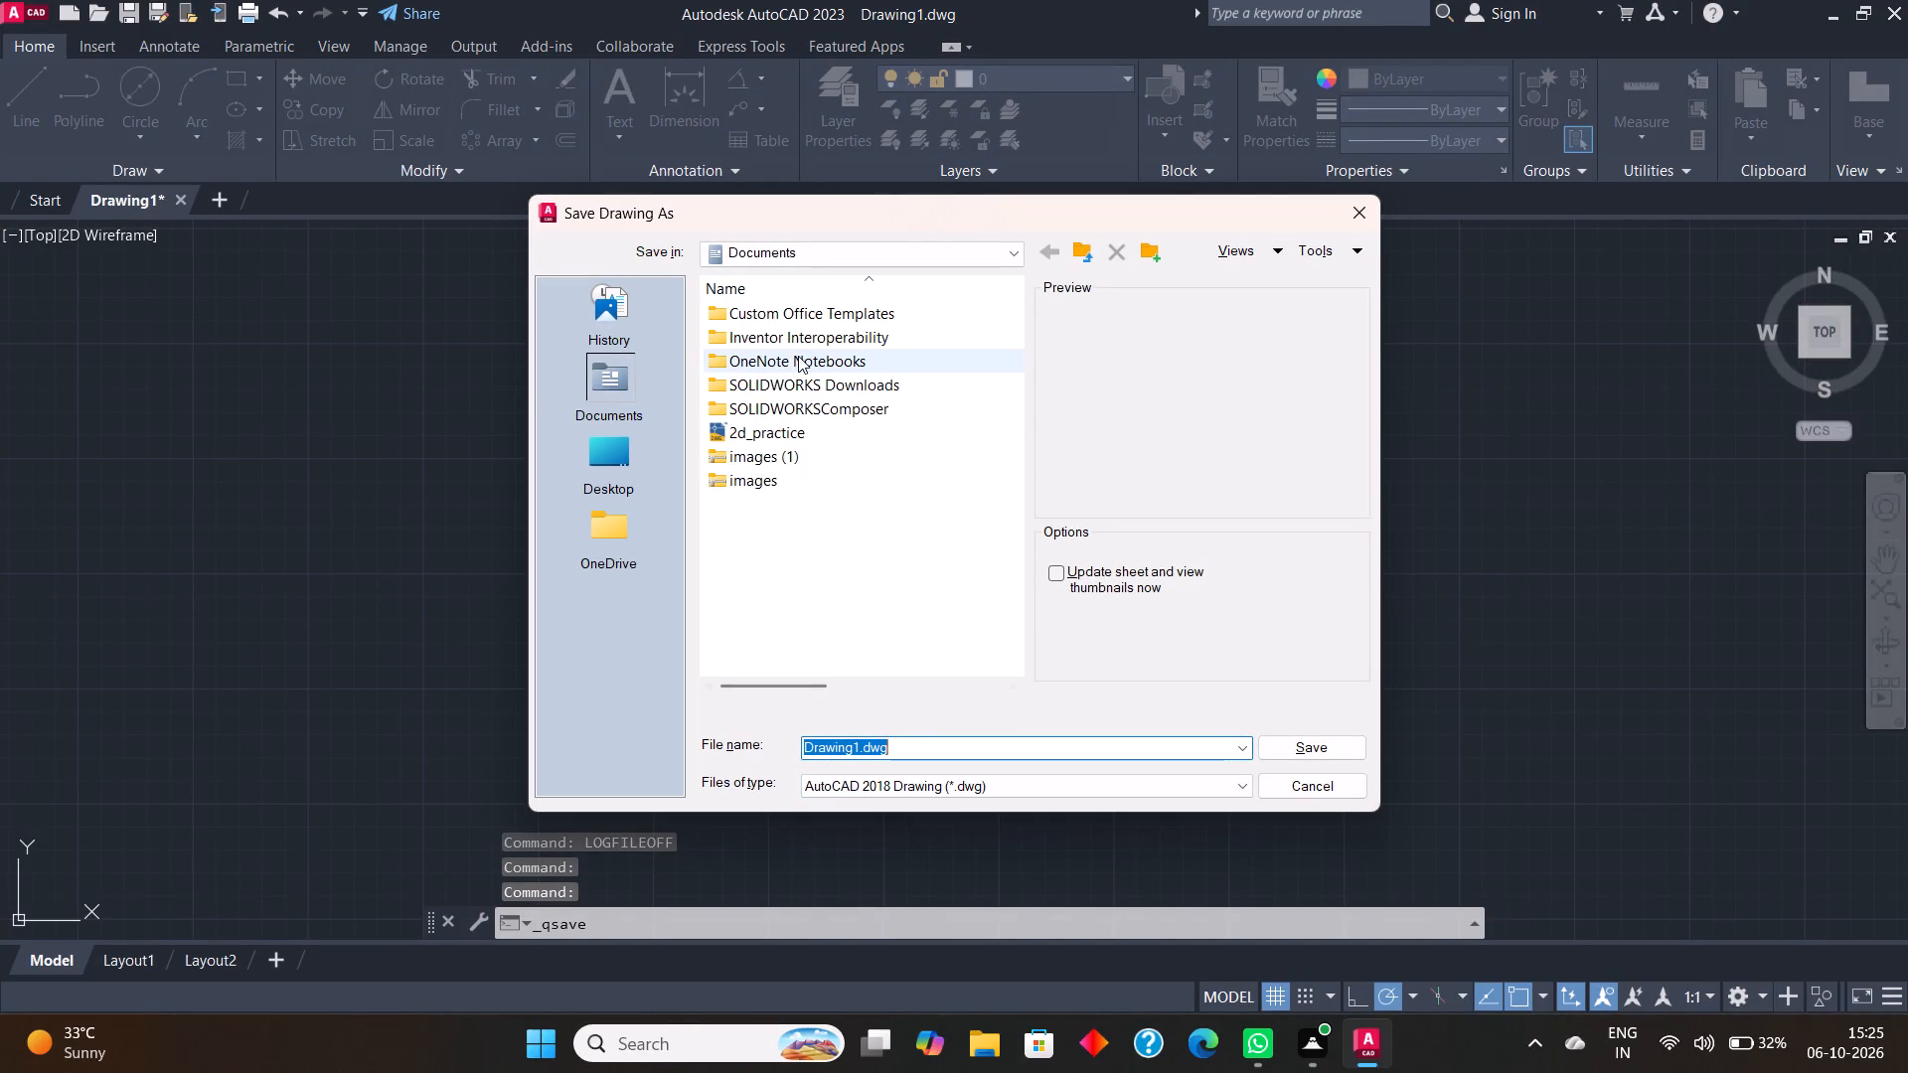
pyautogui.click(608, 455)
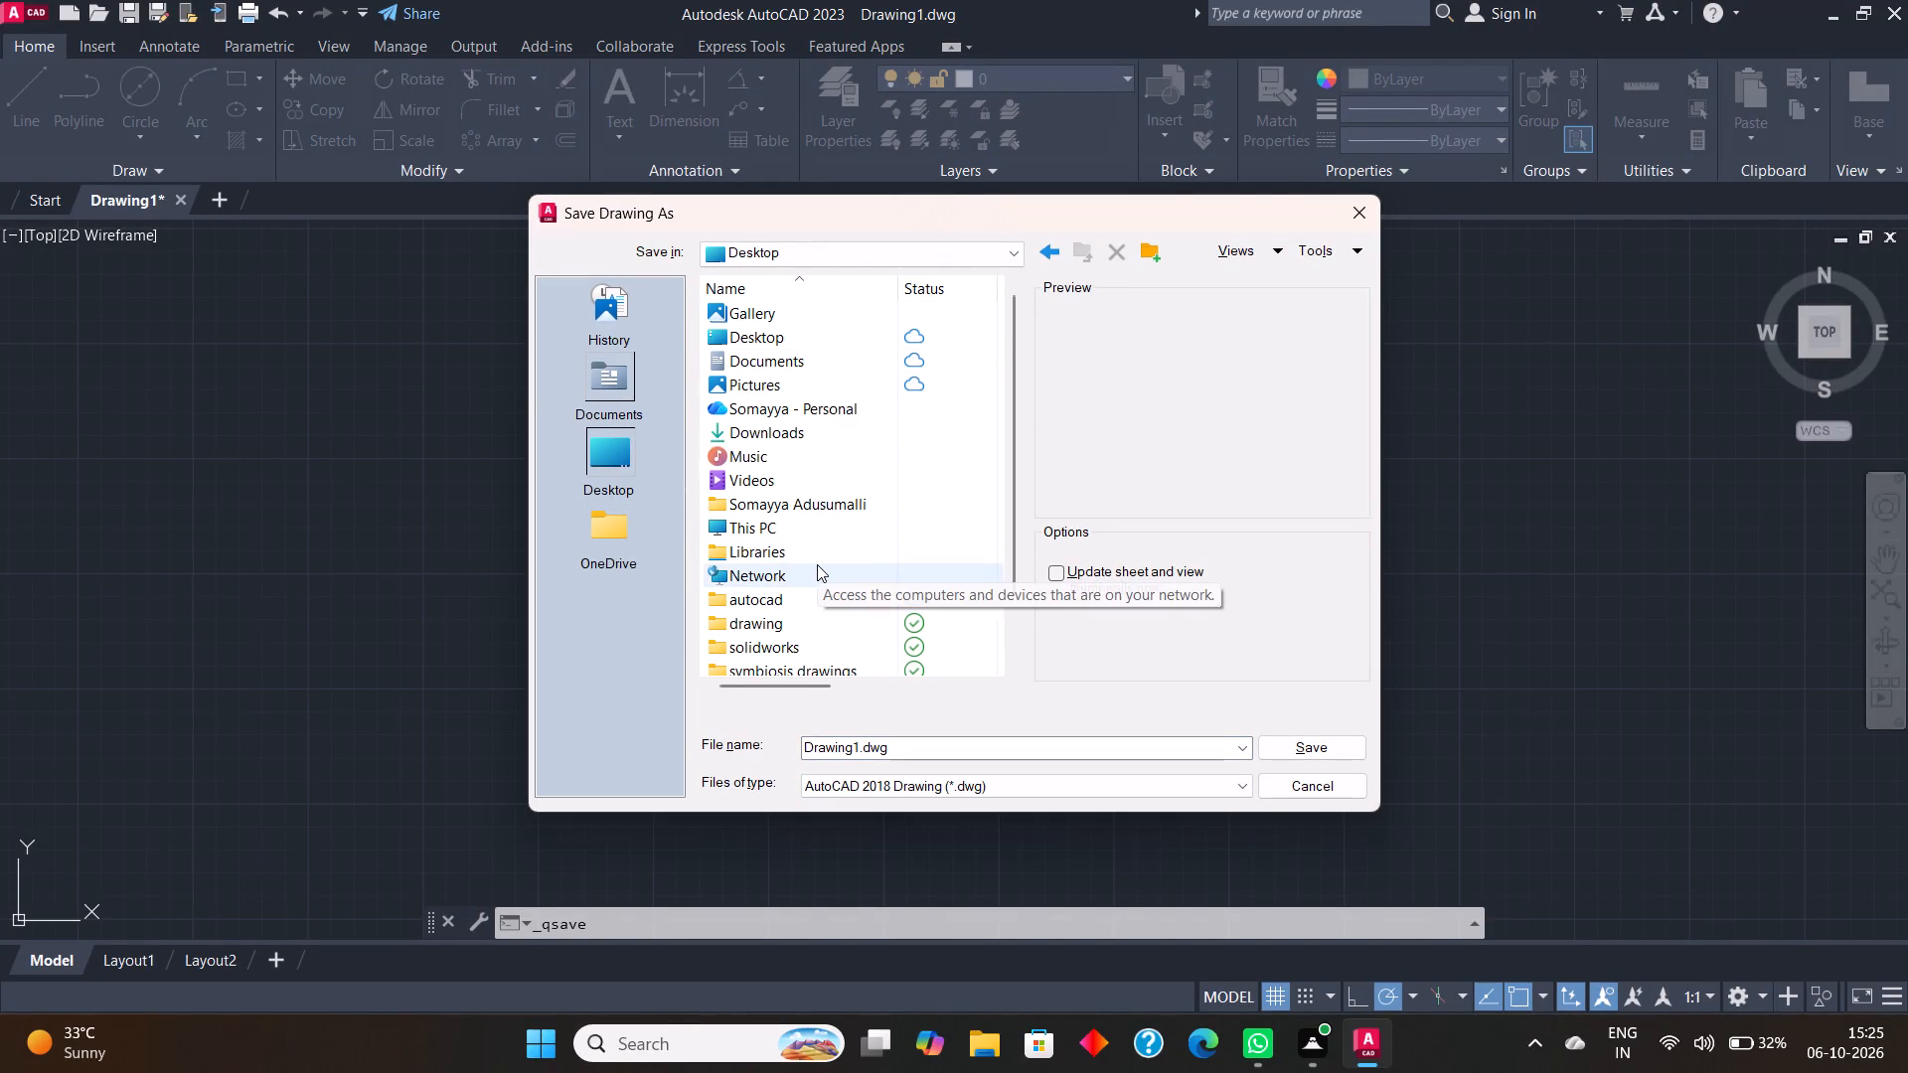
pyautogui.scroll(-2, 817, 564)
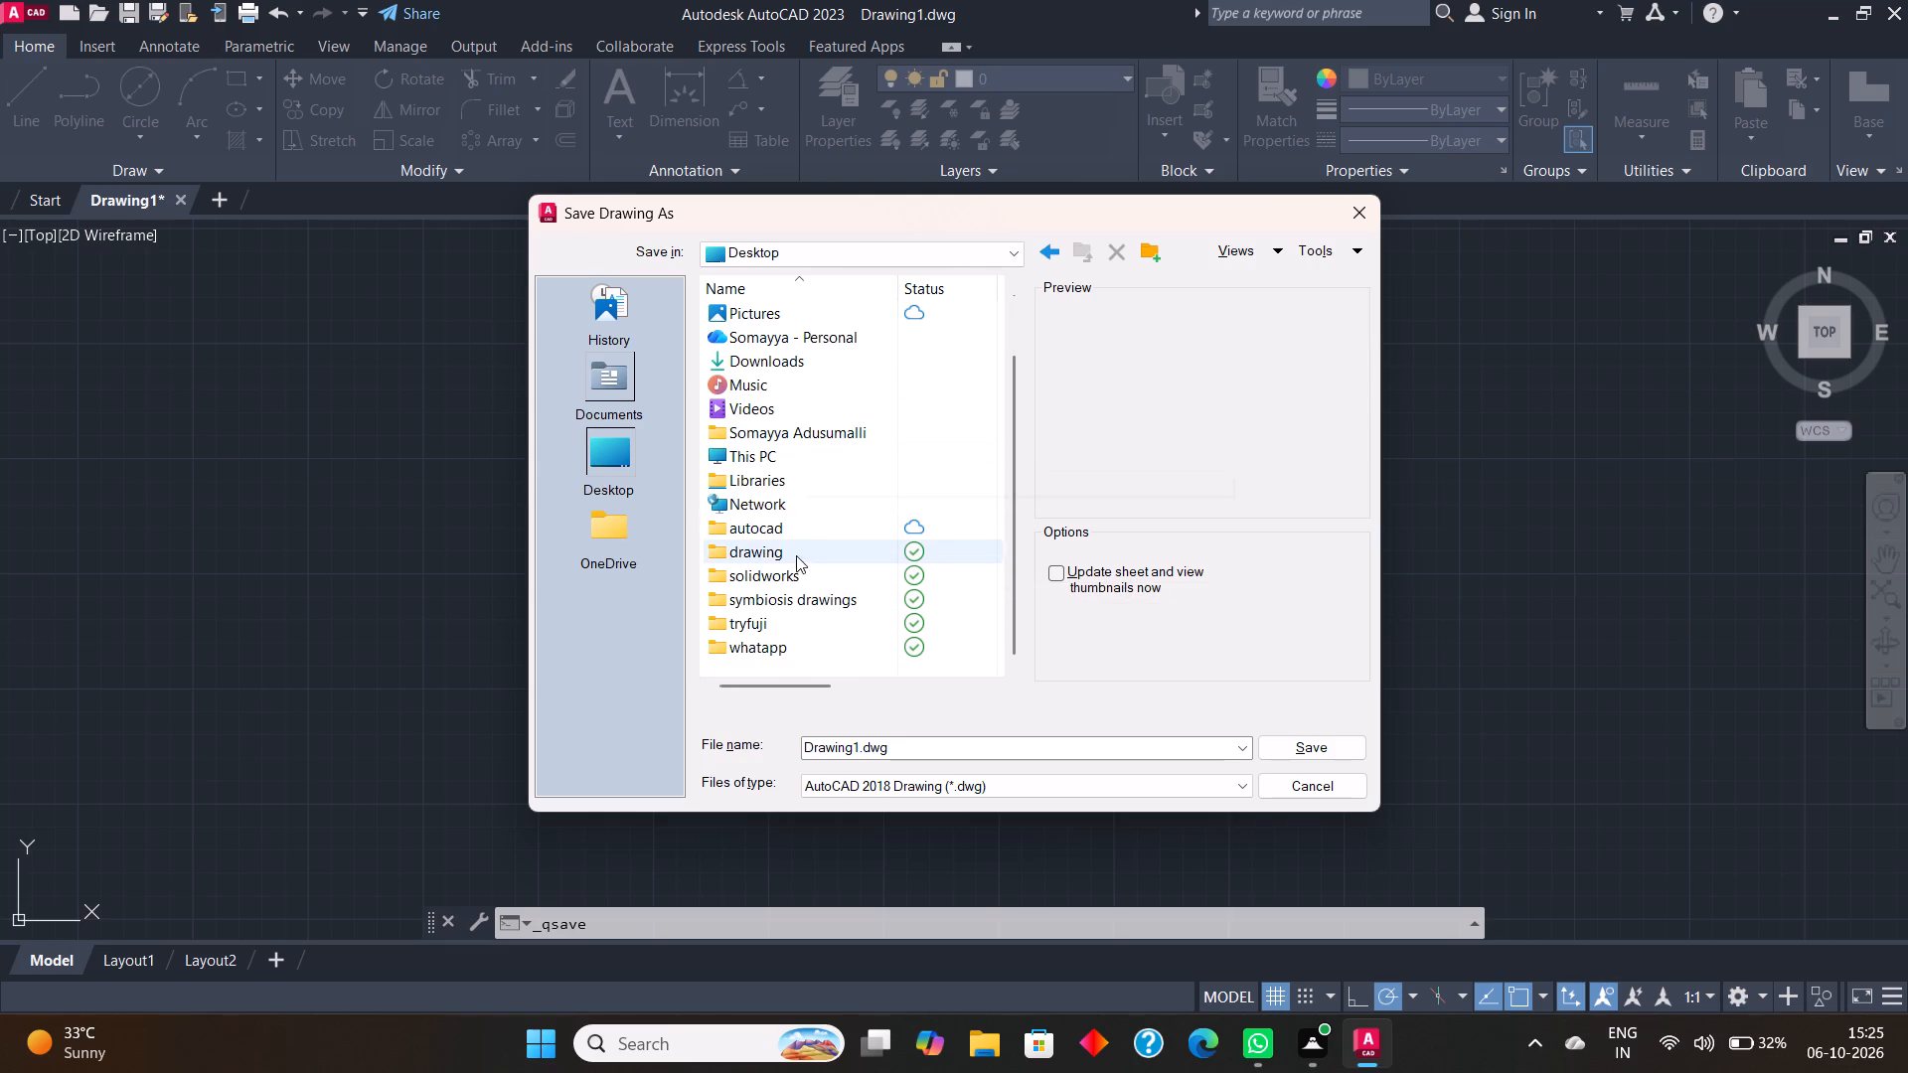
pyautogui.doubleClick(762, 622)
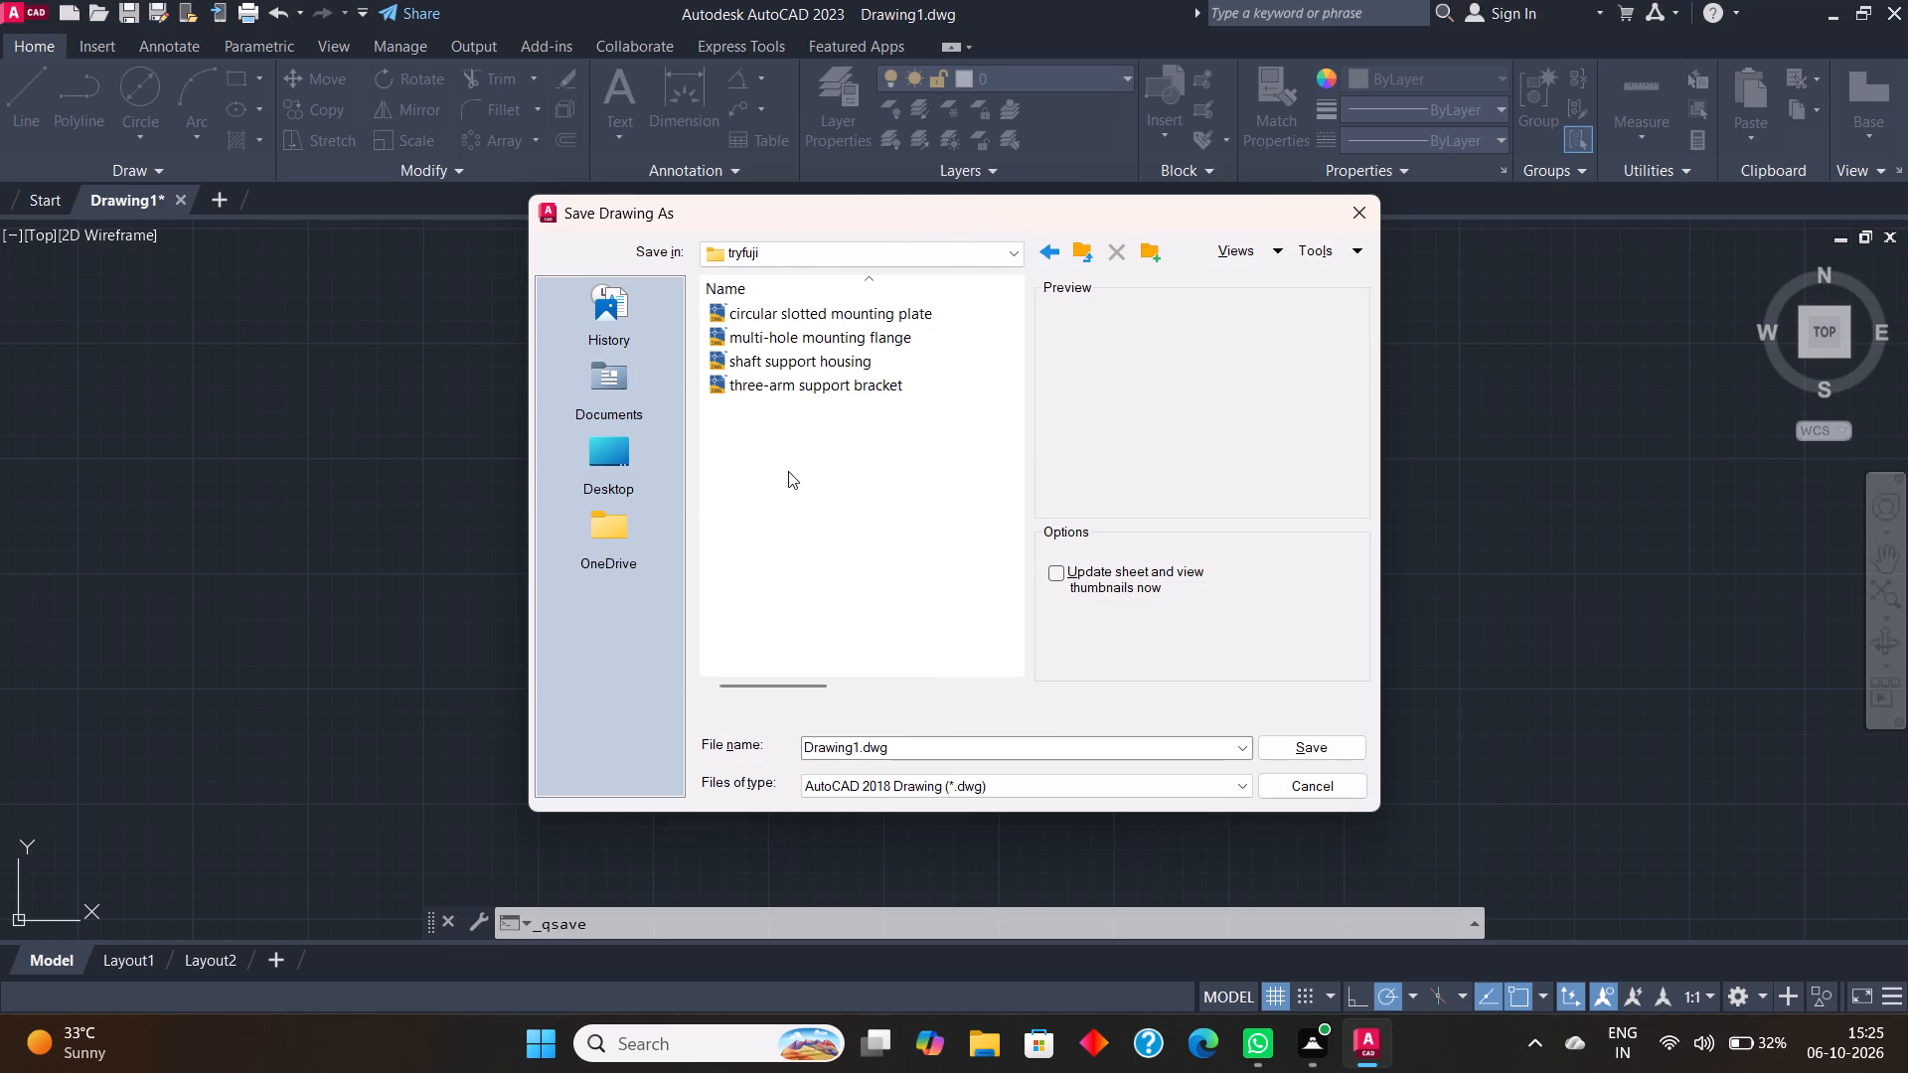
pyautogui.moveTo(913, 747); pyautogui.dragTo(834, 737)
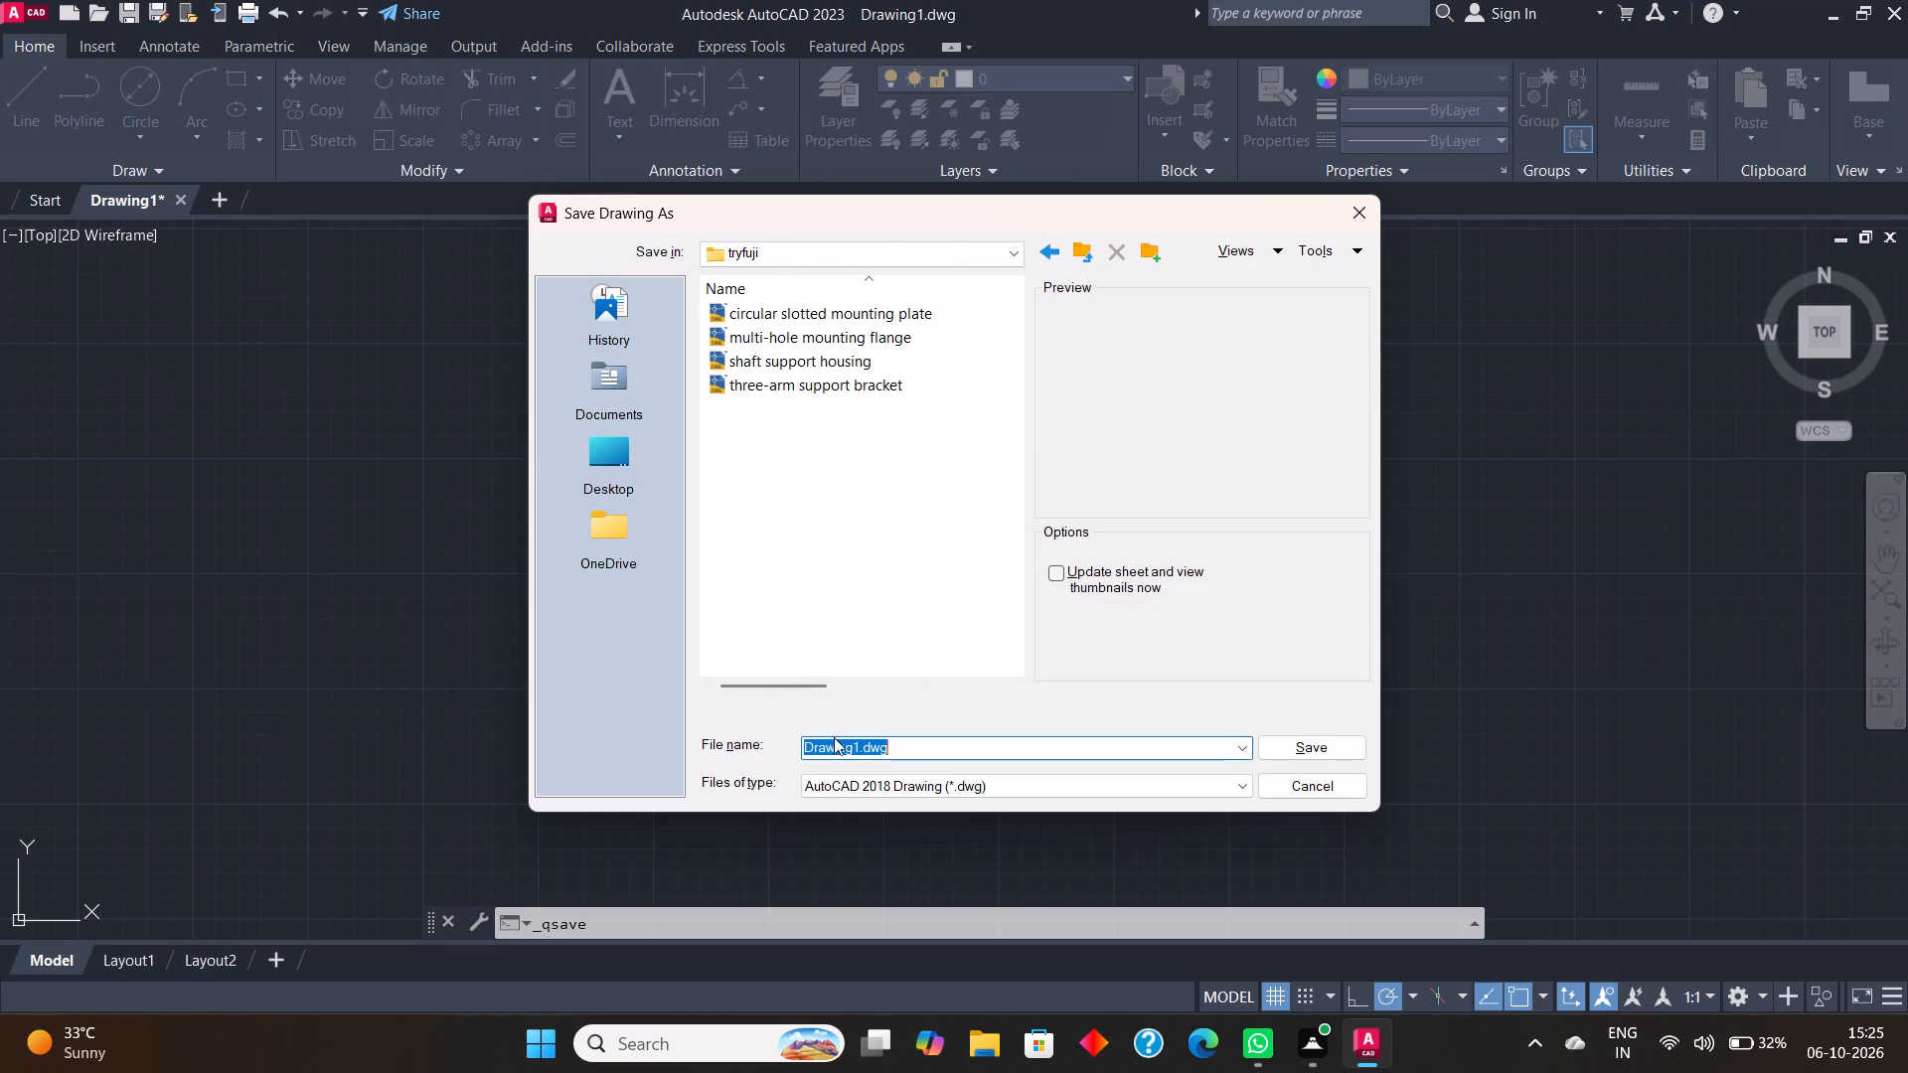
pyautogui.moveTo(834, 737); pyautogui.dragTo(823, 736)
pyautogui.press('BackSpace')
pyautogui.write('cir')
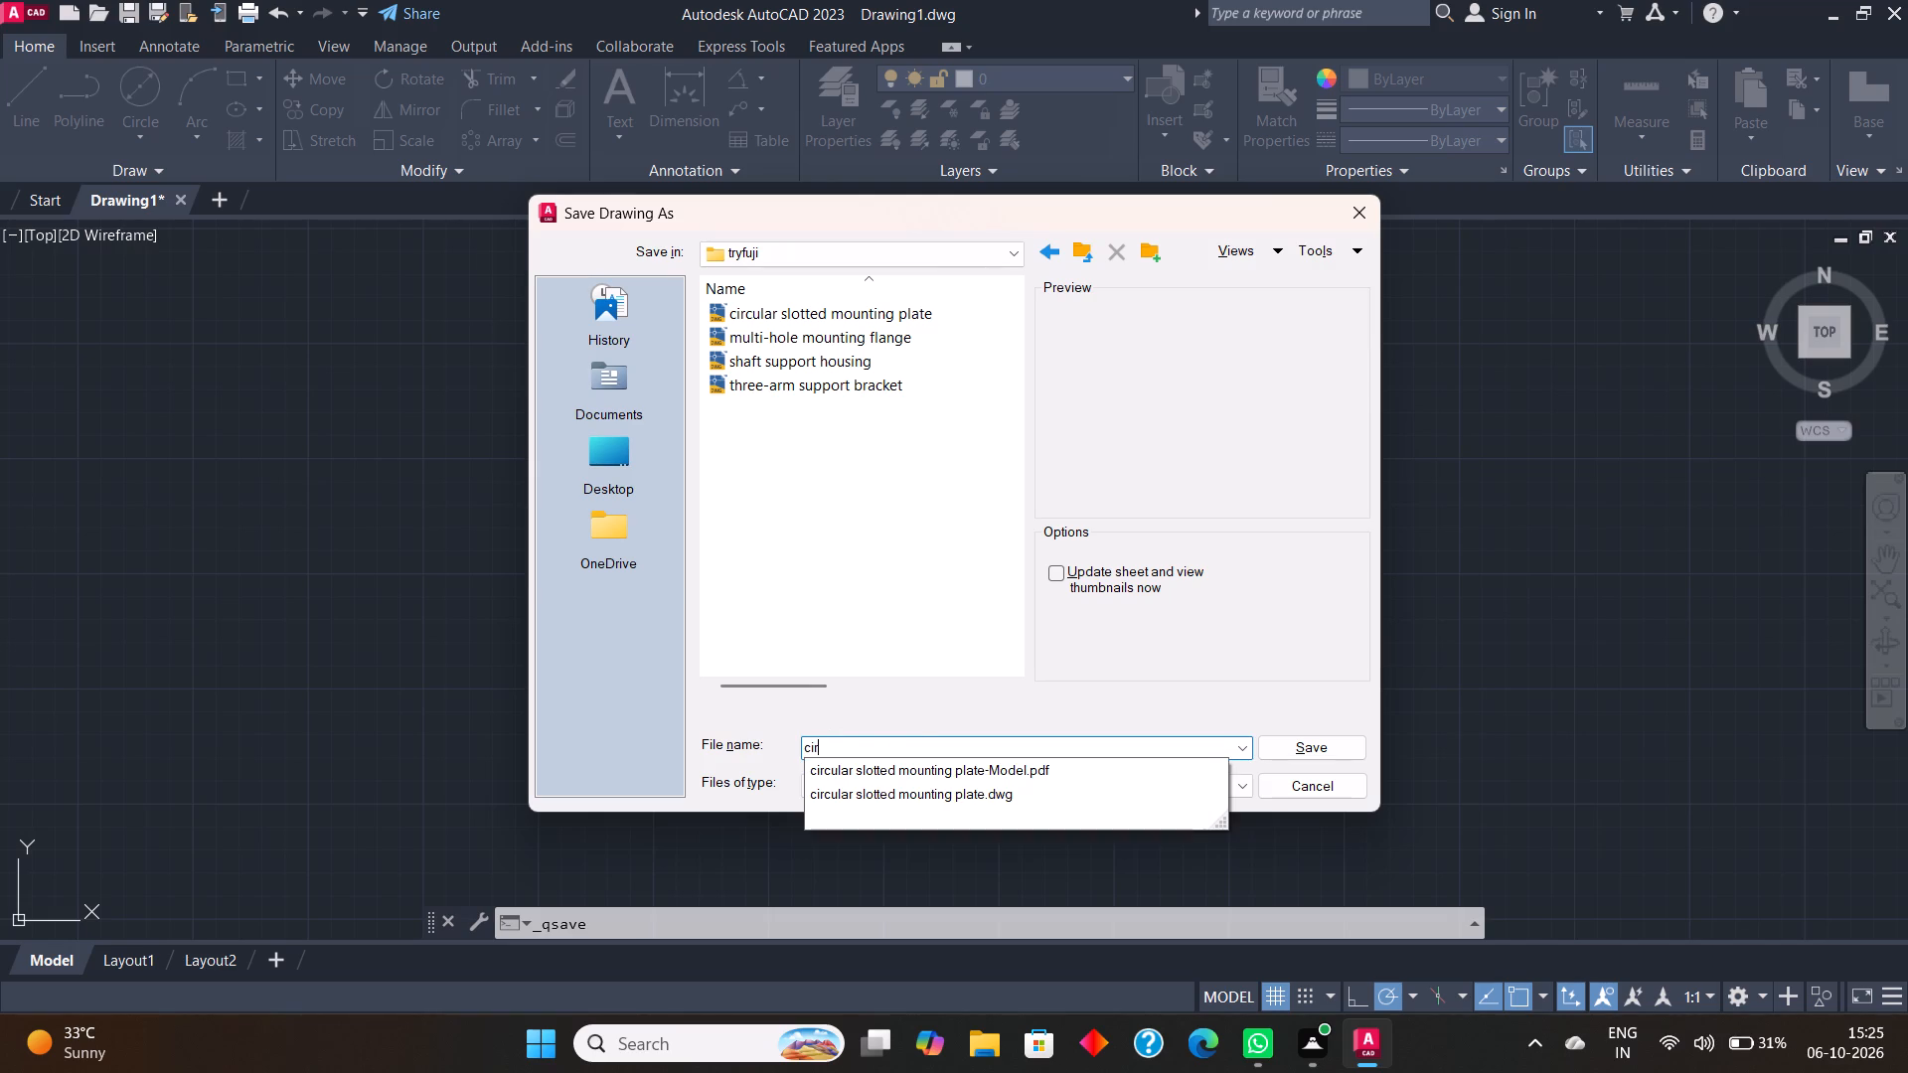
pyautogui.write('cular')
pyautogui.press('space')
pyautogui.write('slotted')
pyautogui.press('space')
pyautogui.write('mounting')
pyautogui.press('space')
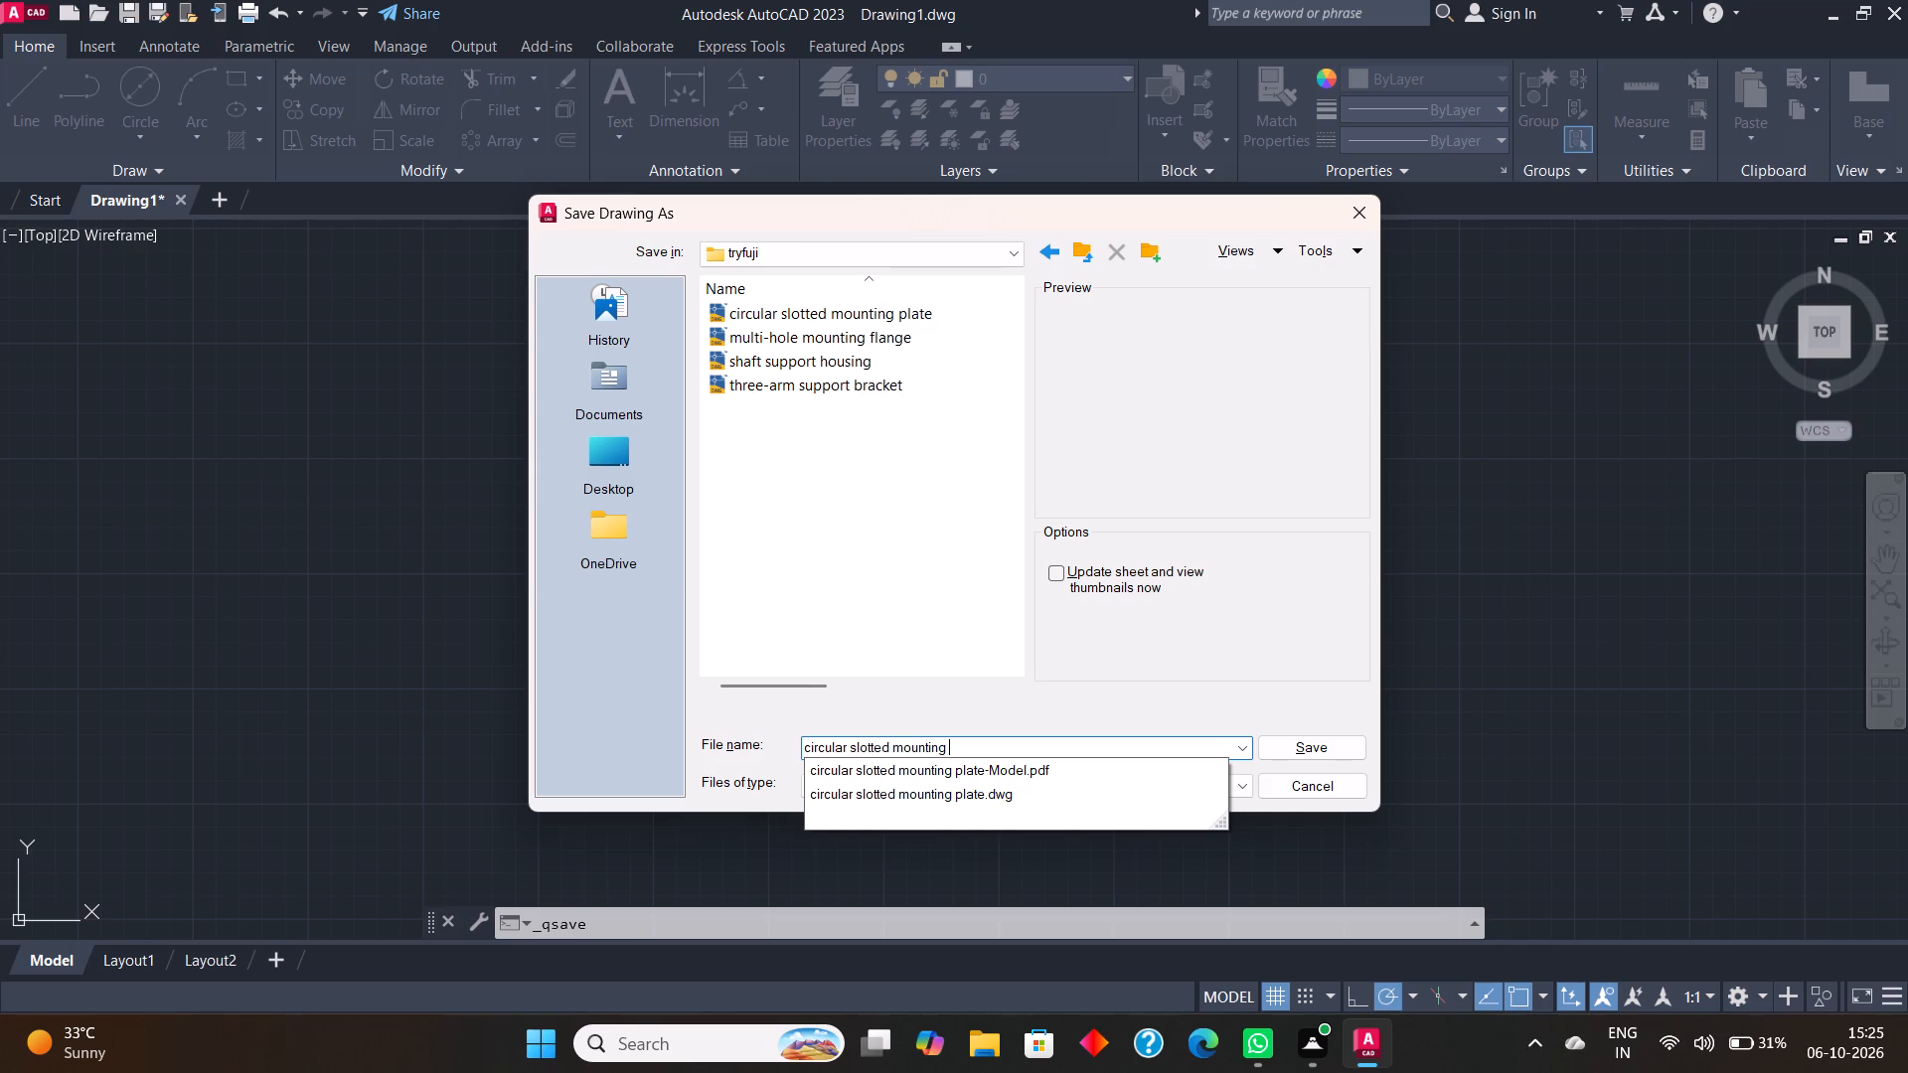
pyautogui.write('flange')
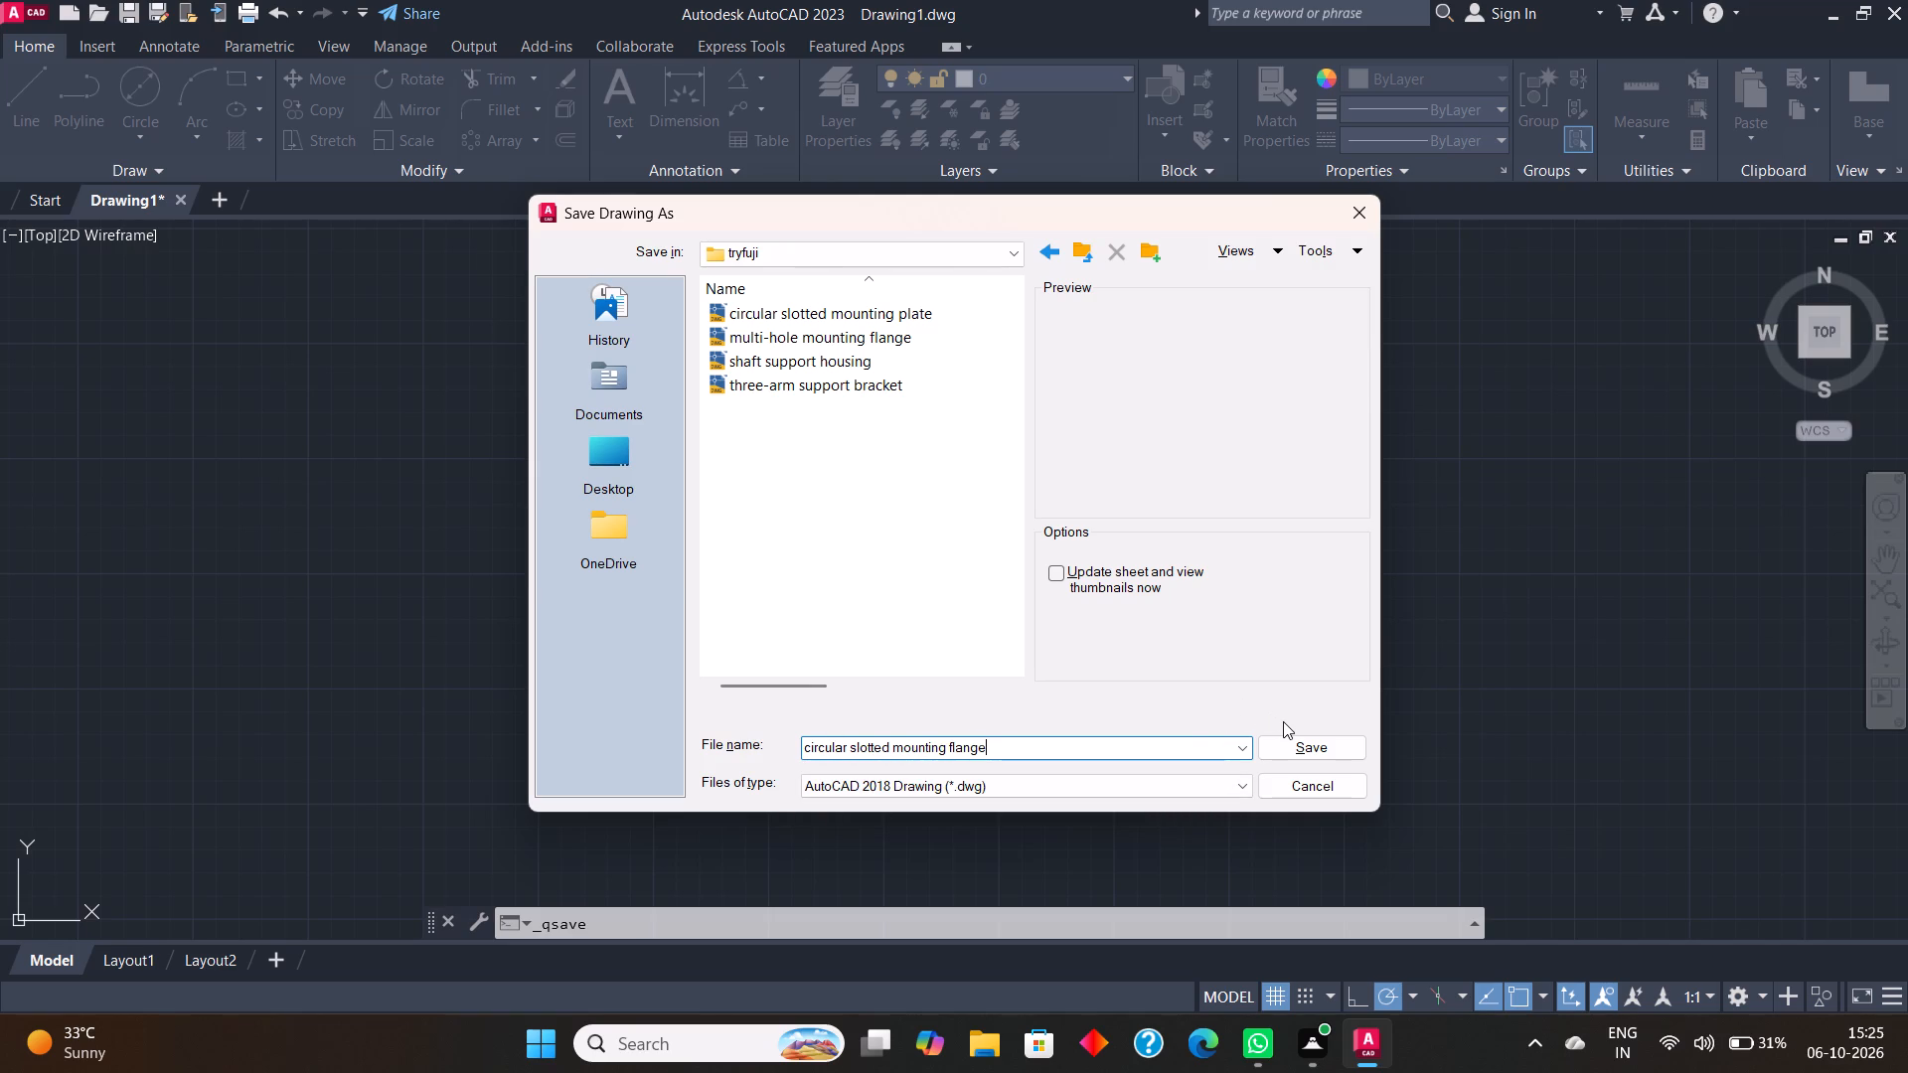
pyautogui.click(1314, 742)
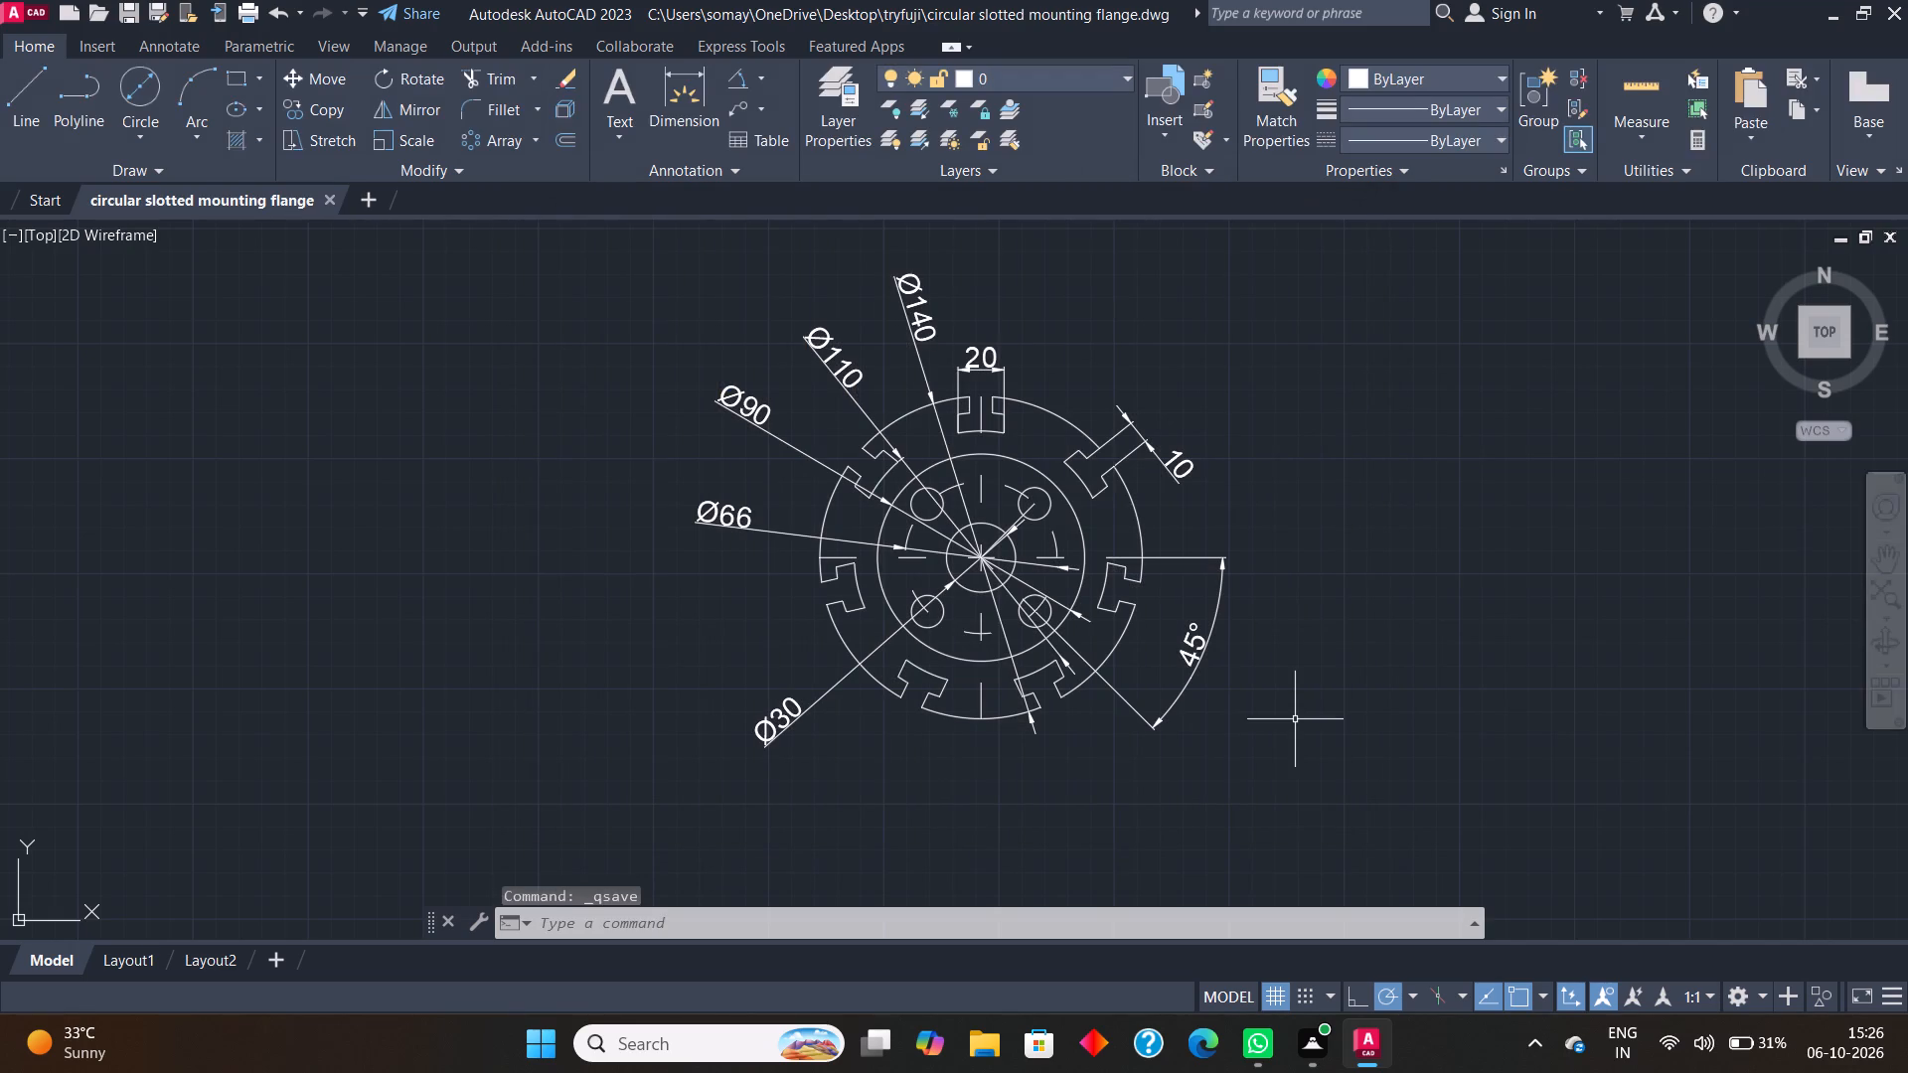
# Set up a plot with DWG To PDF.pc3 on ISO full bleed A4 (297 x 210 mm), landscape, with the plot centred.
pyautogui.click(931, 927)
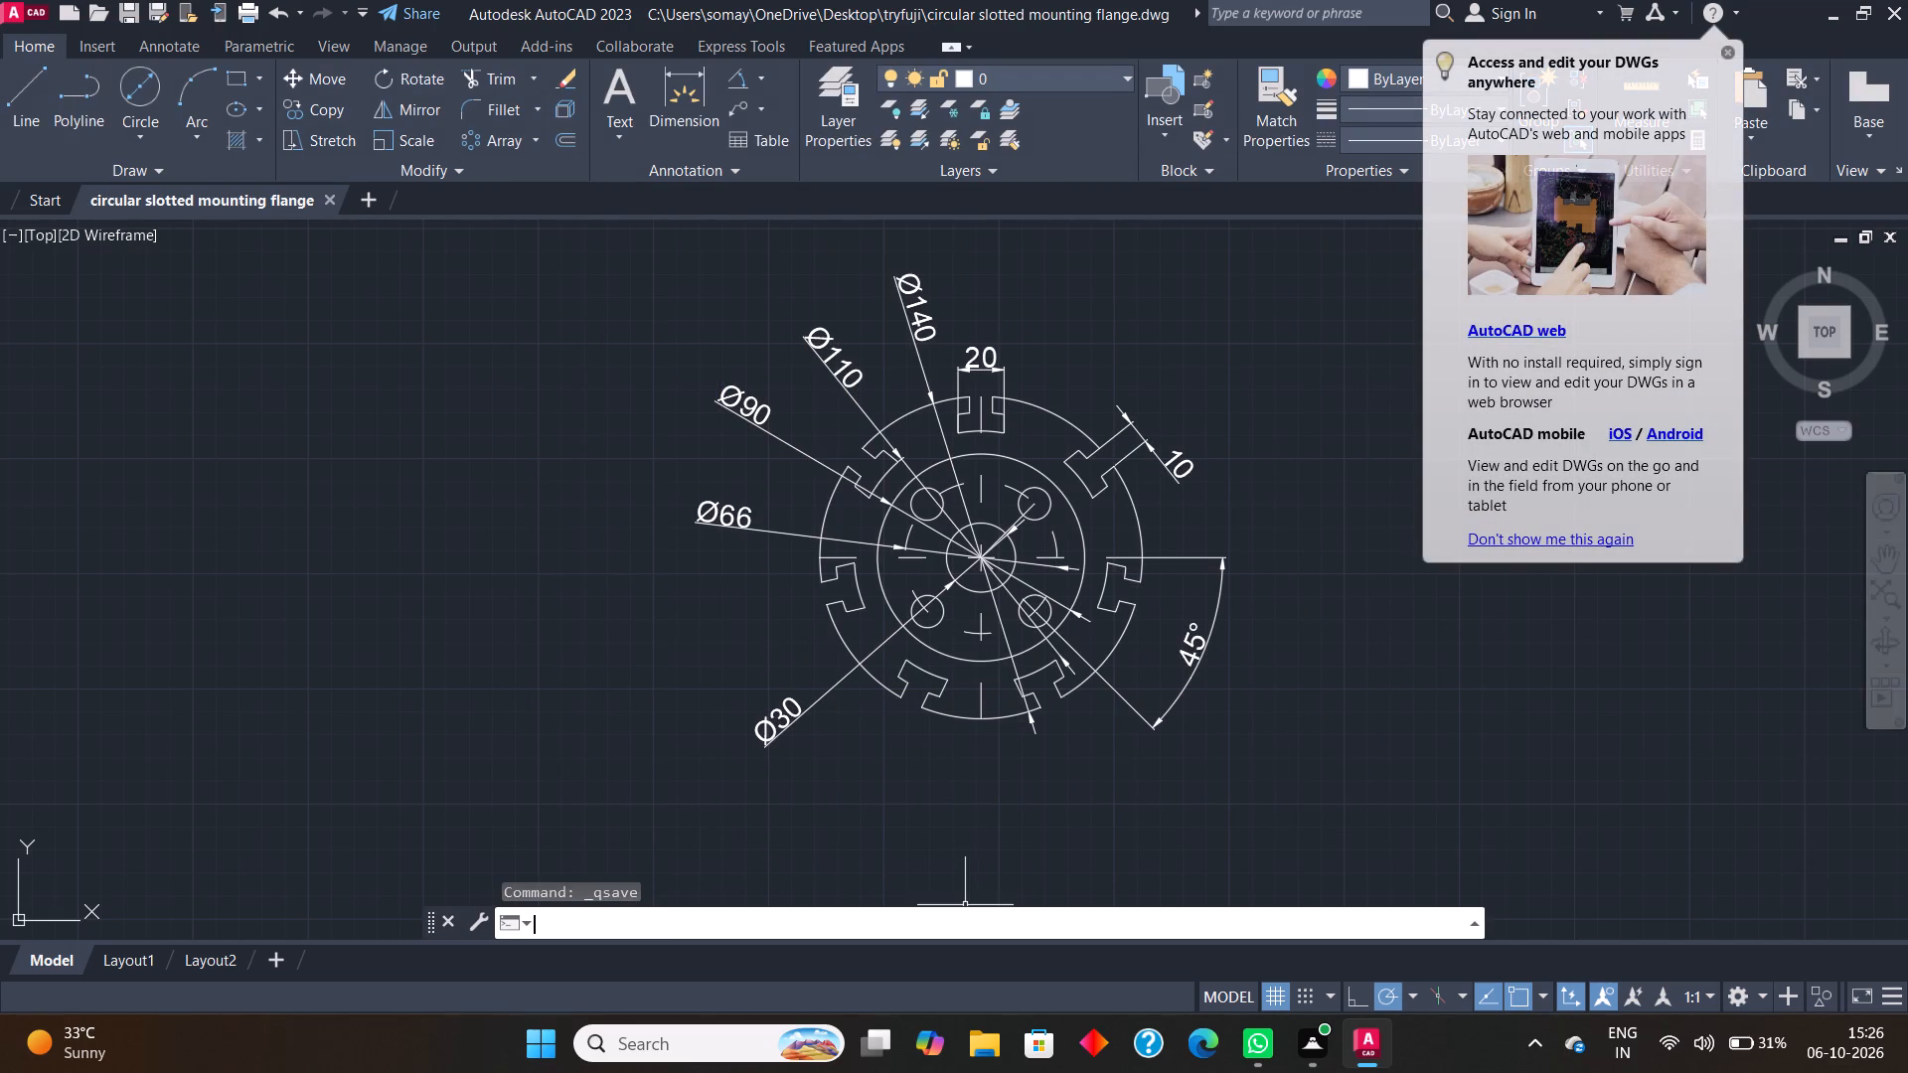
pyautogui.write('plo')
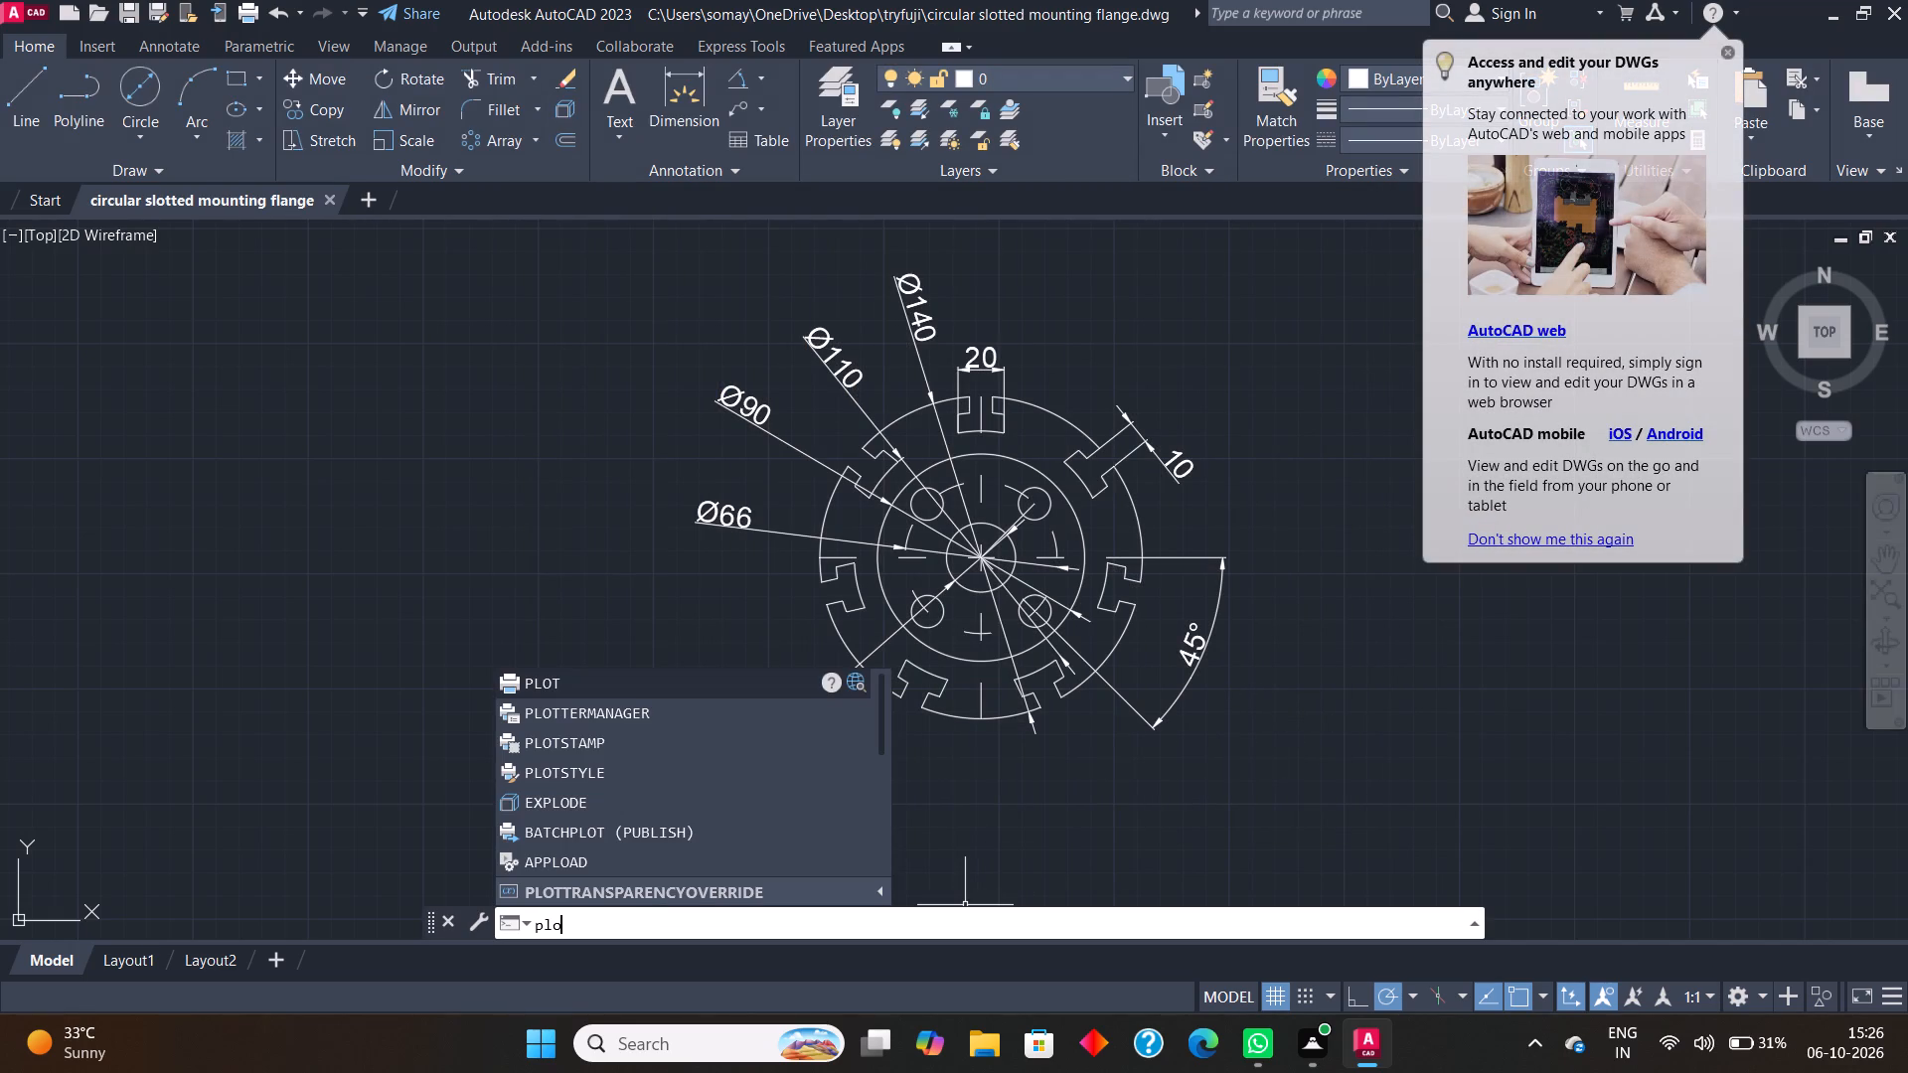
pyautogui.click(658, 684)
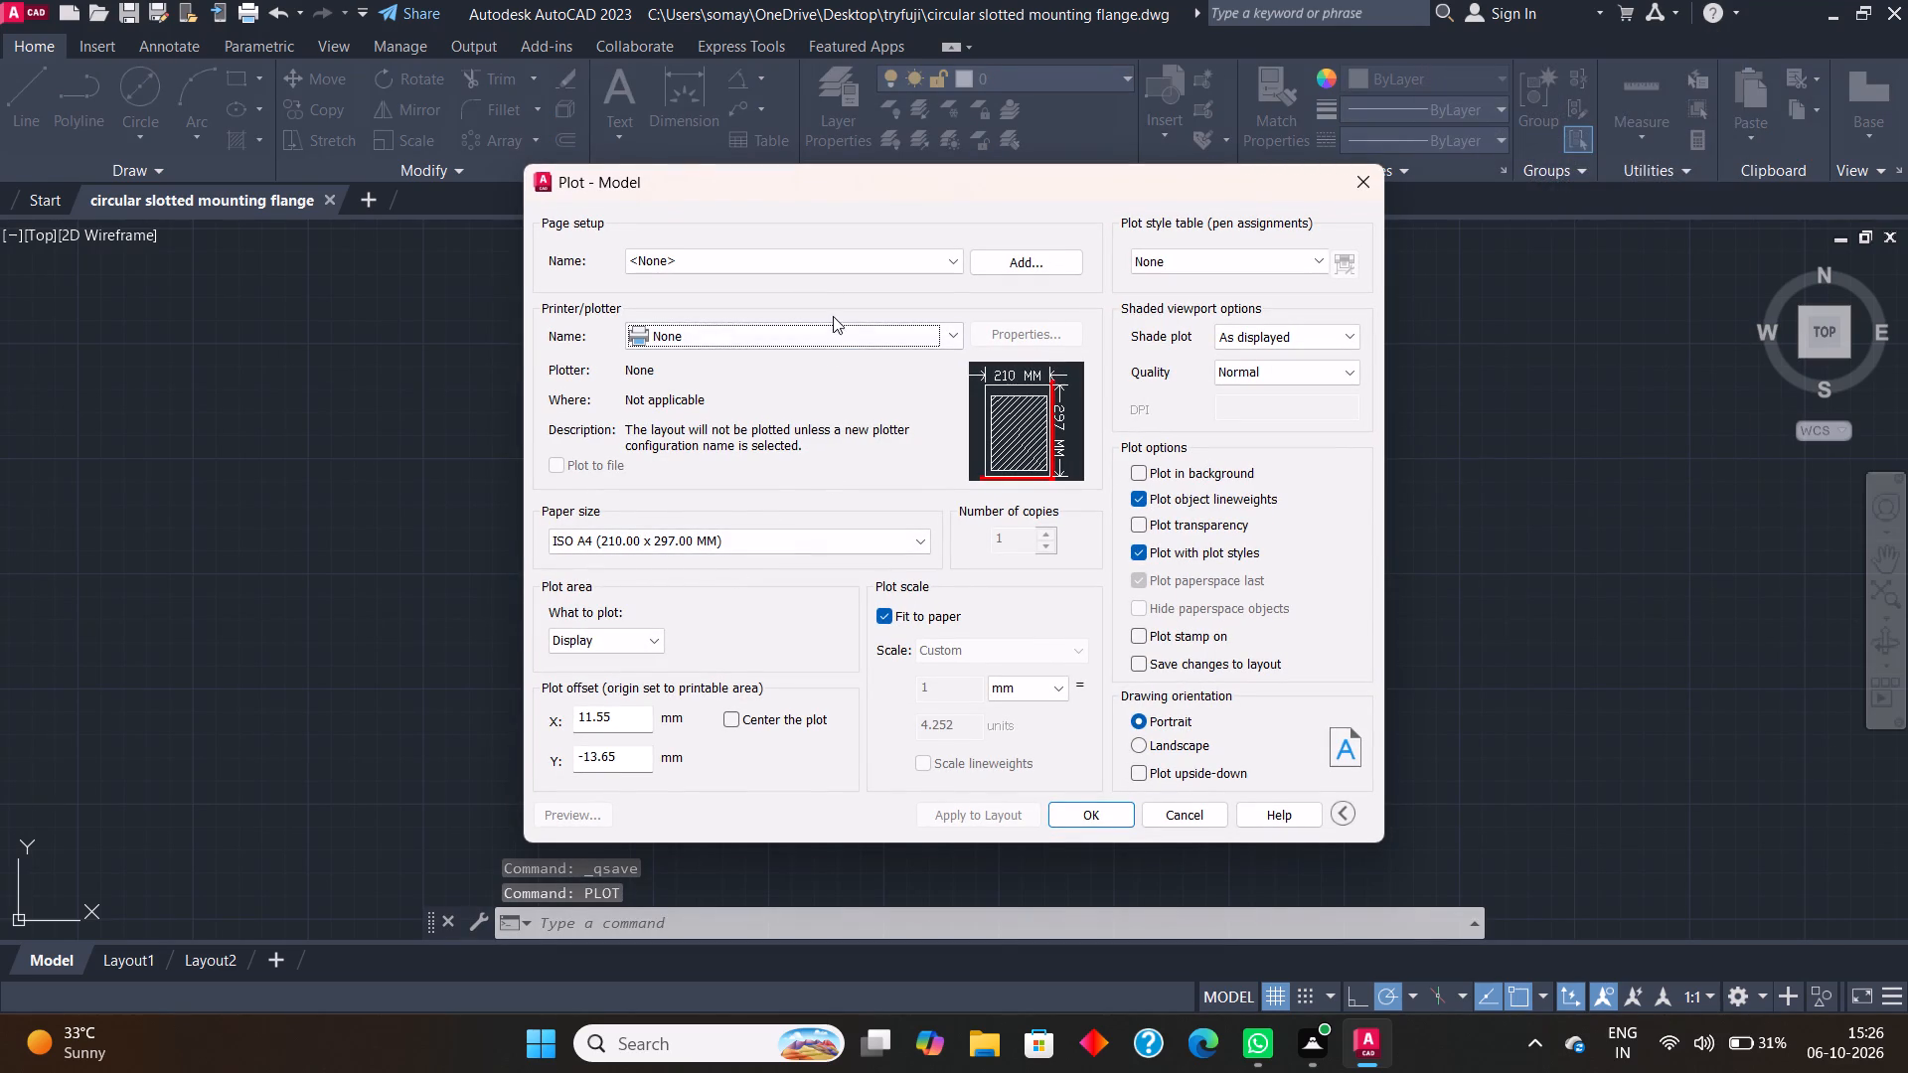
pyautogui.click(833, 328)
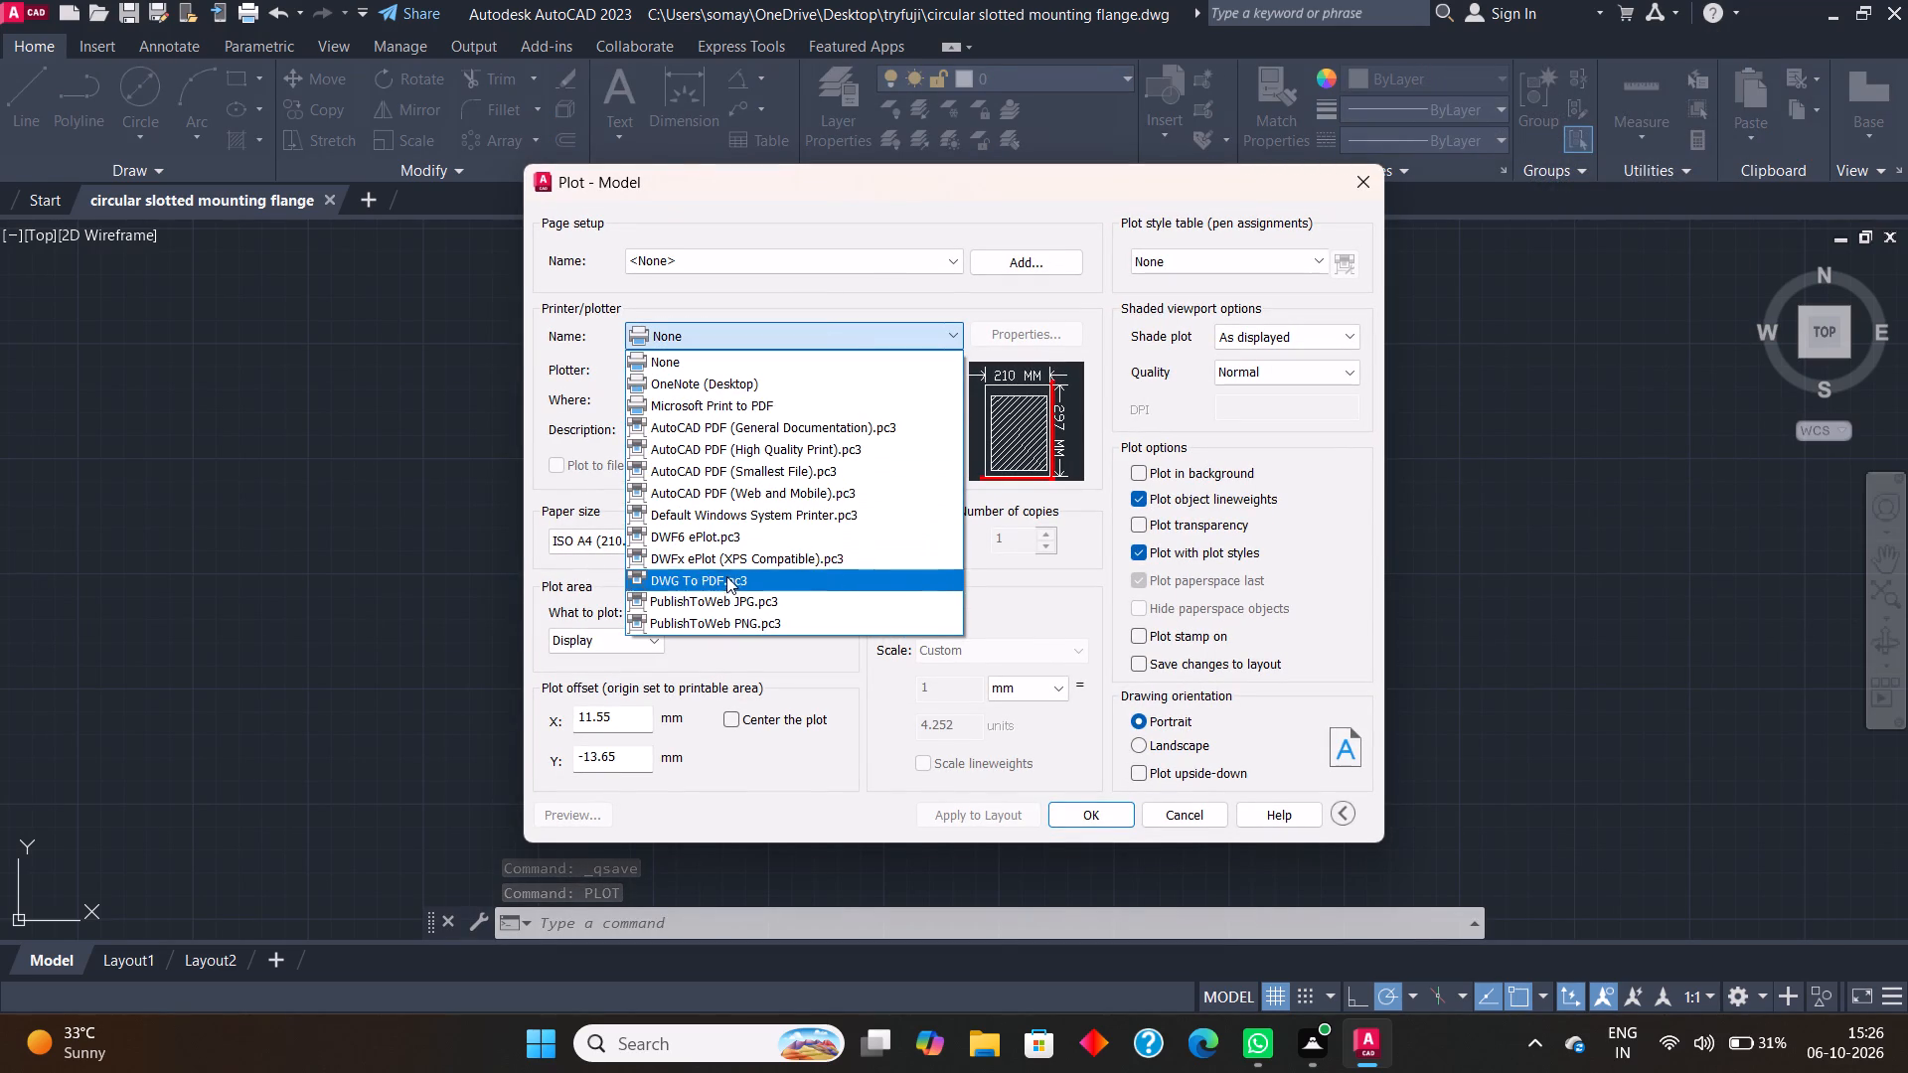
pyautogui.click(713, 587)
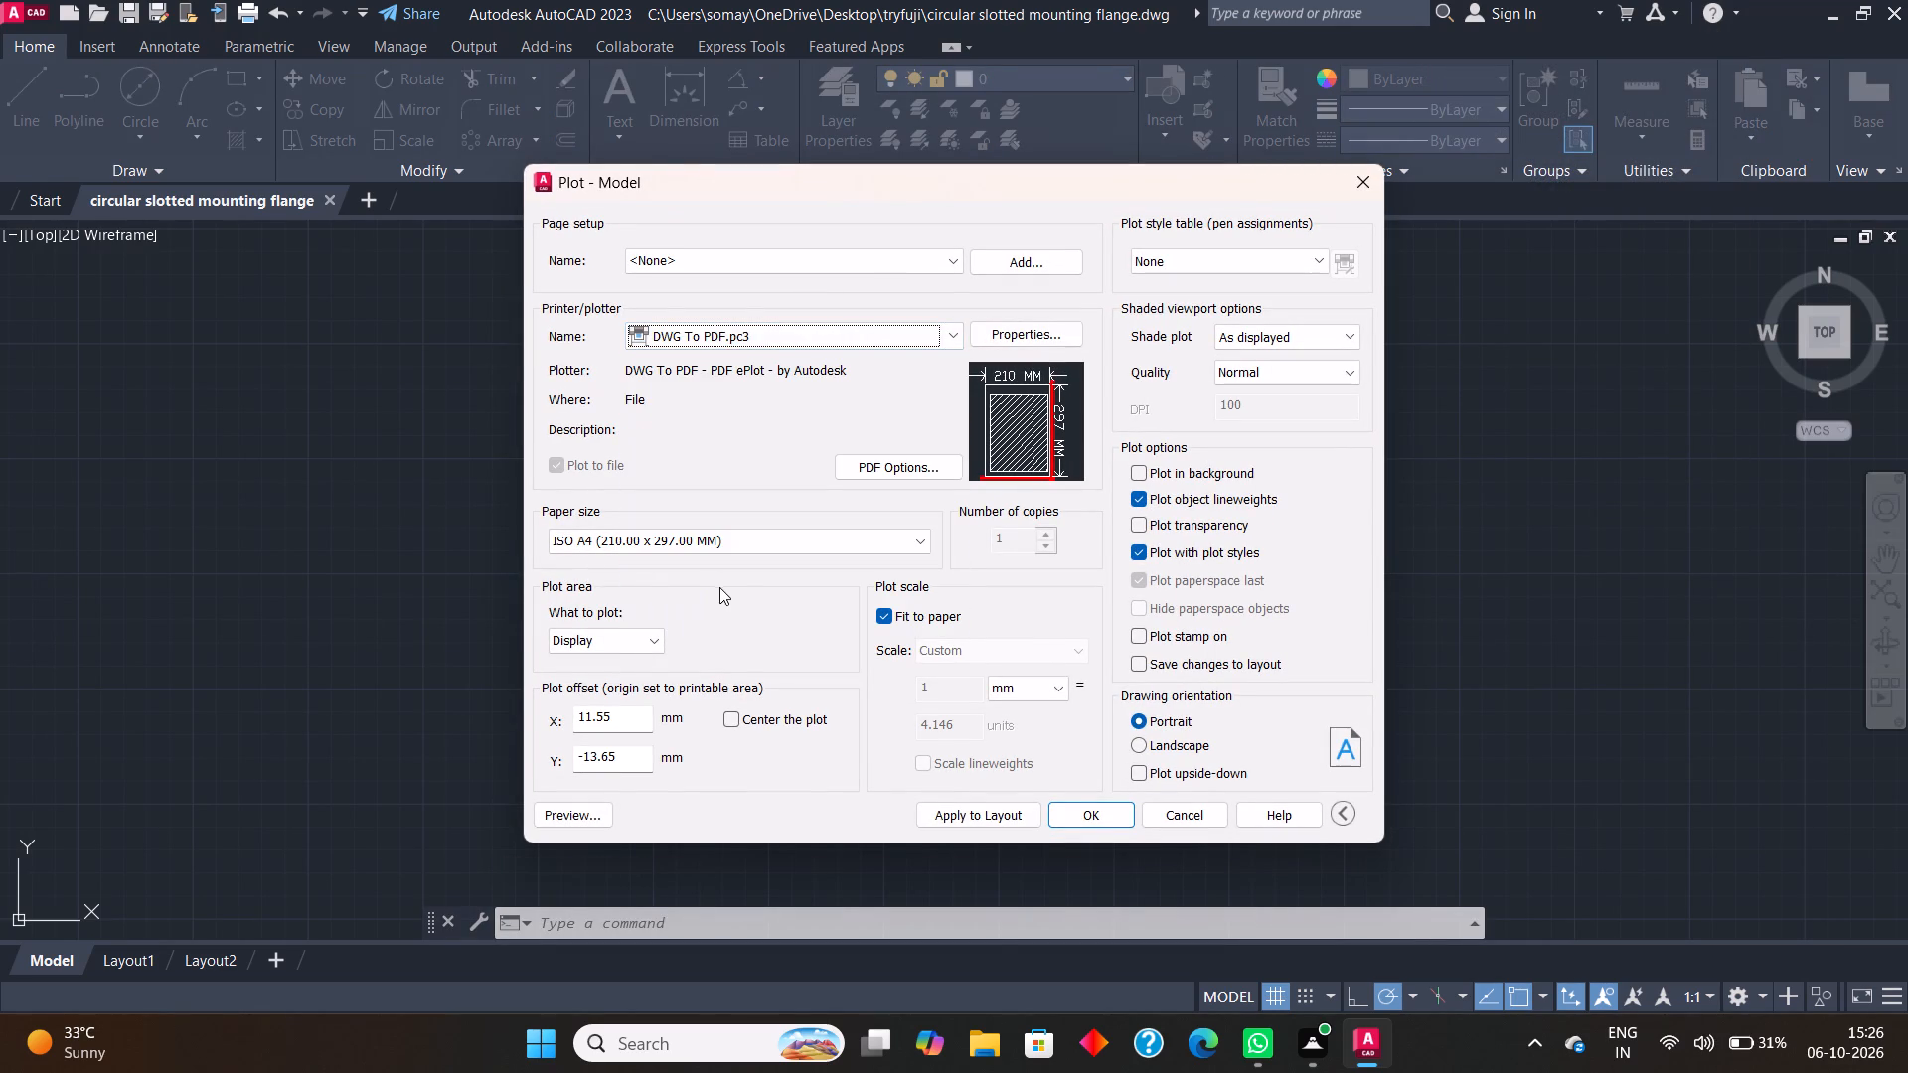
pyautogui.click(810, 540)
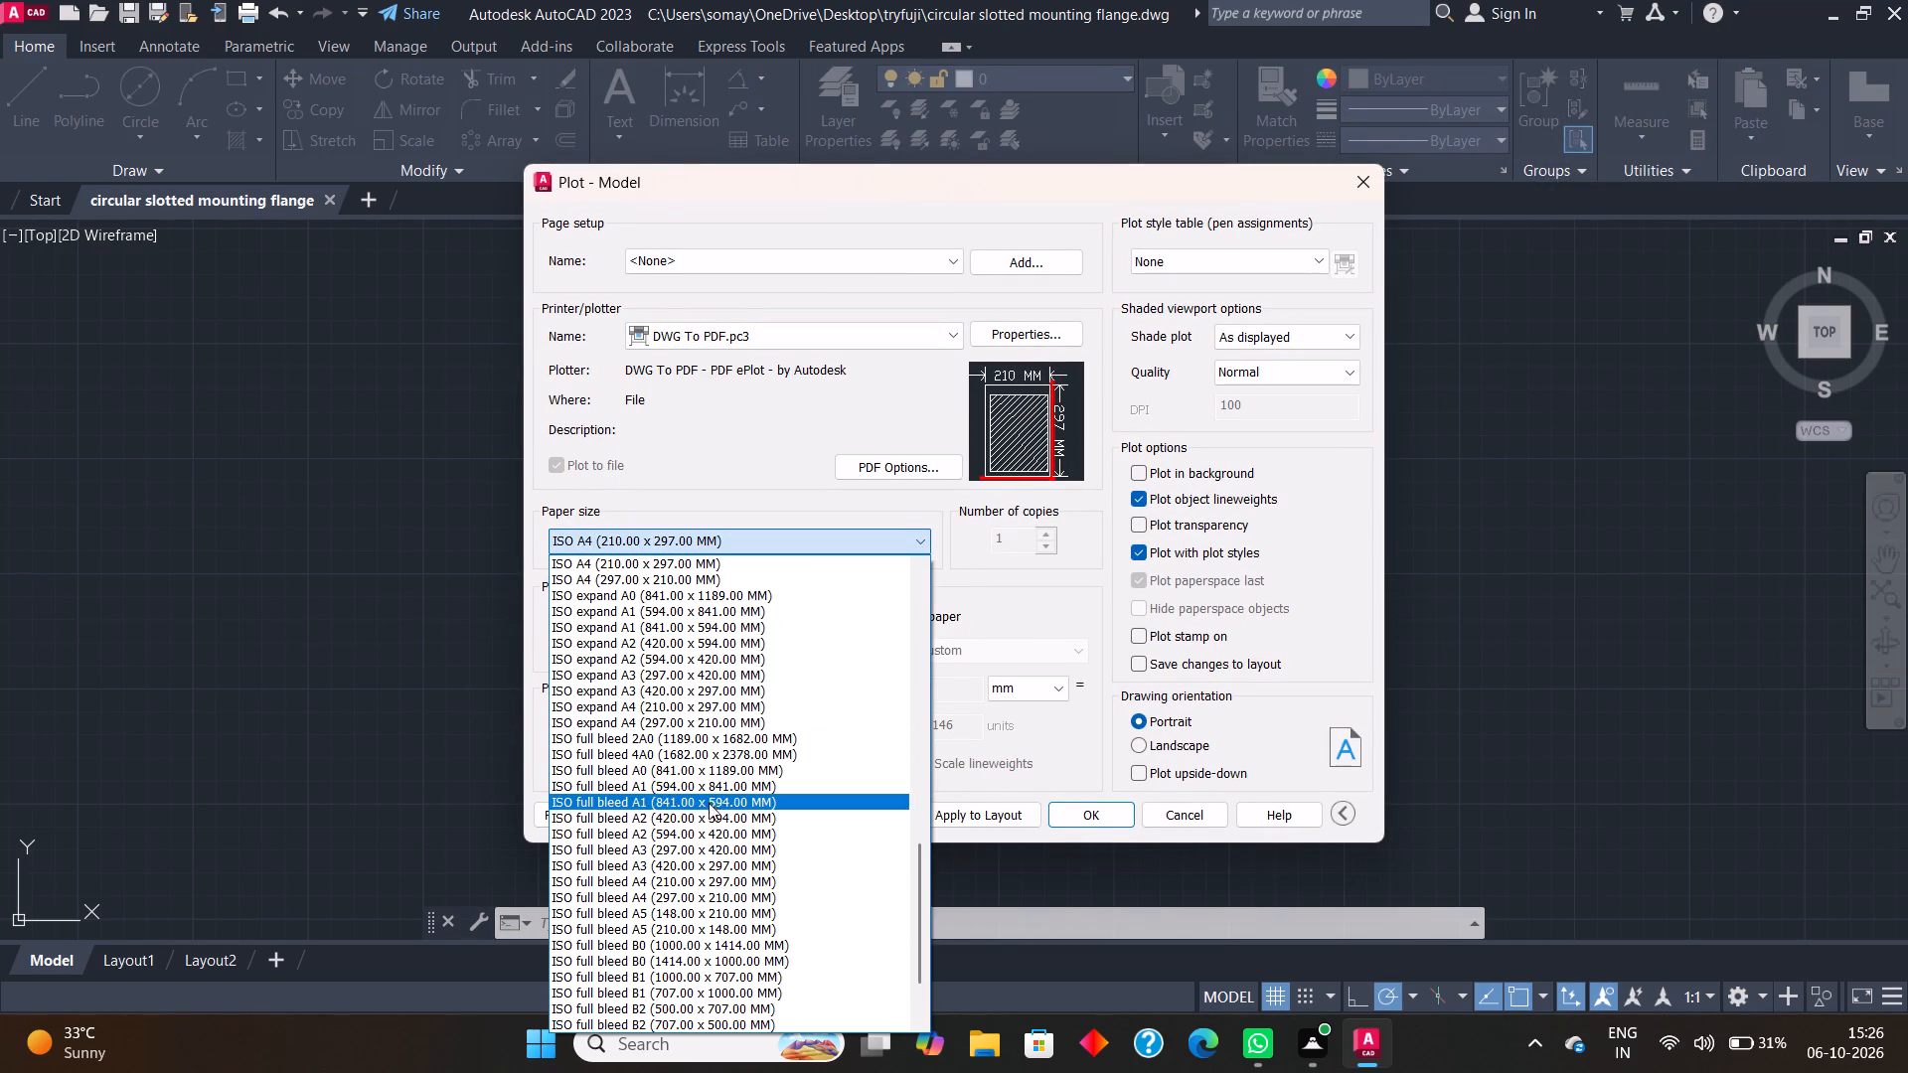
pyautogui.click(691, 891)
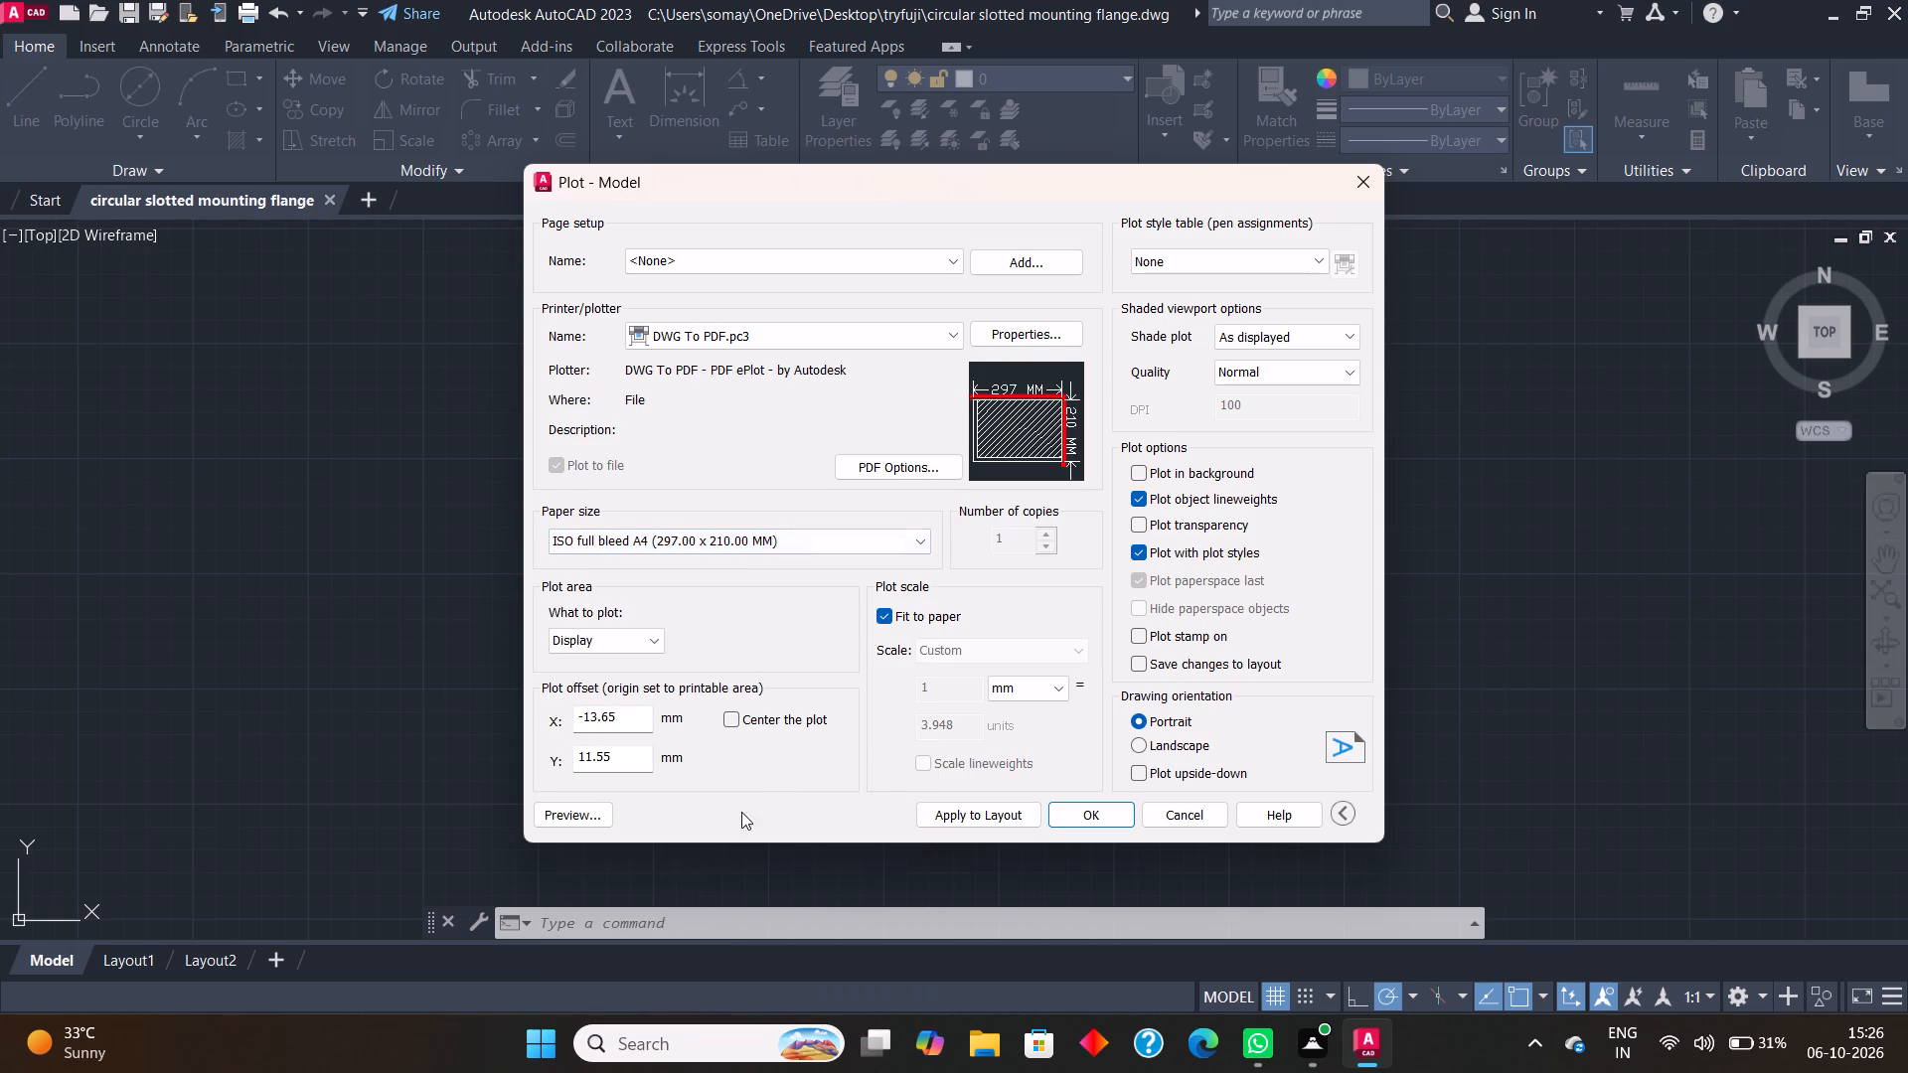
pyautogui.click(1140, 744)
pyautogui.click(730, 721)
pyautogui.scroll(-3, 857, 697)
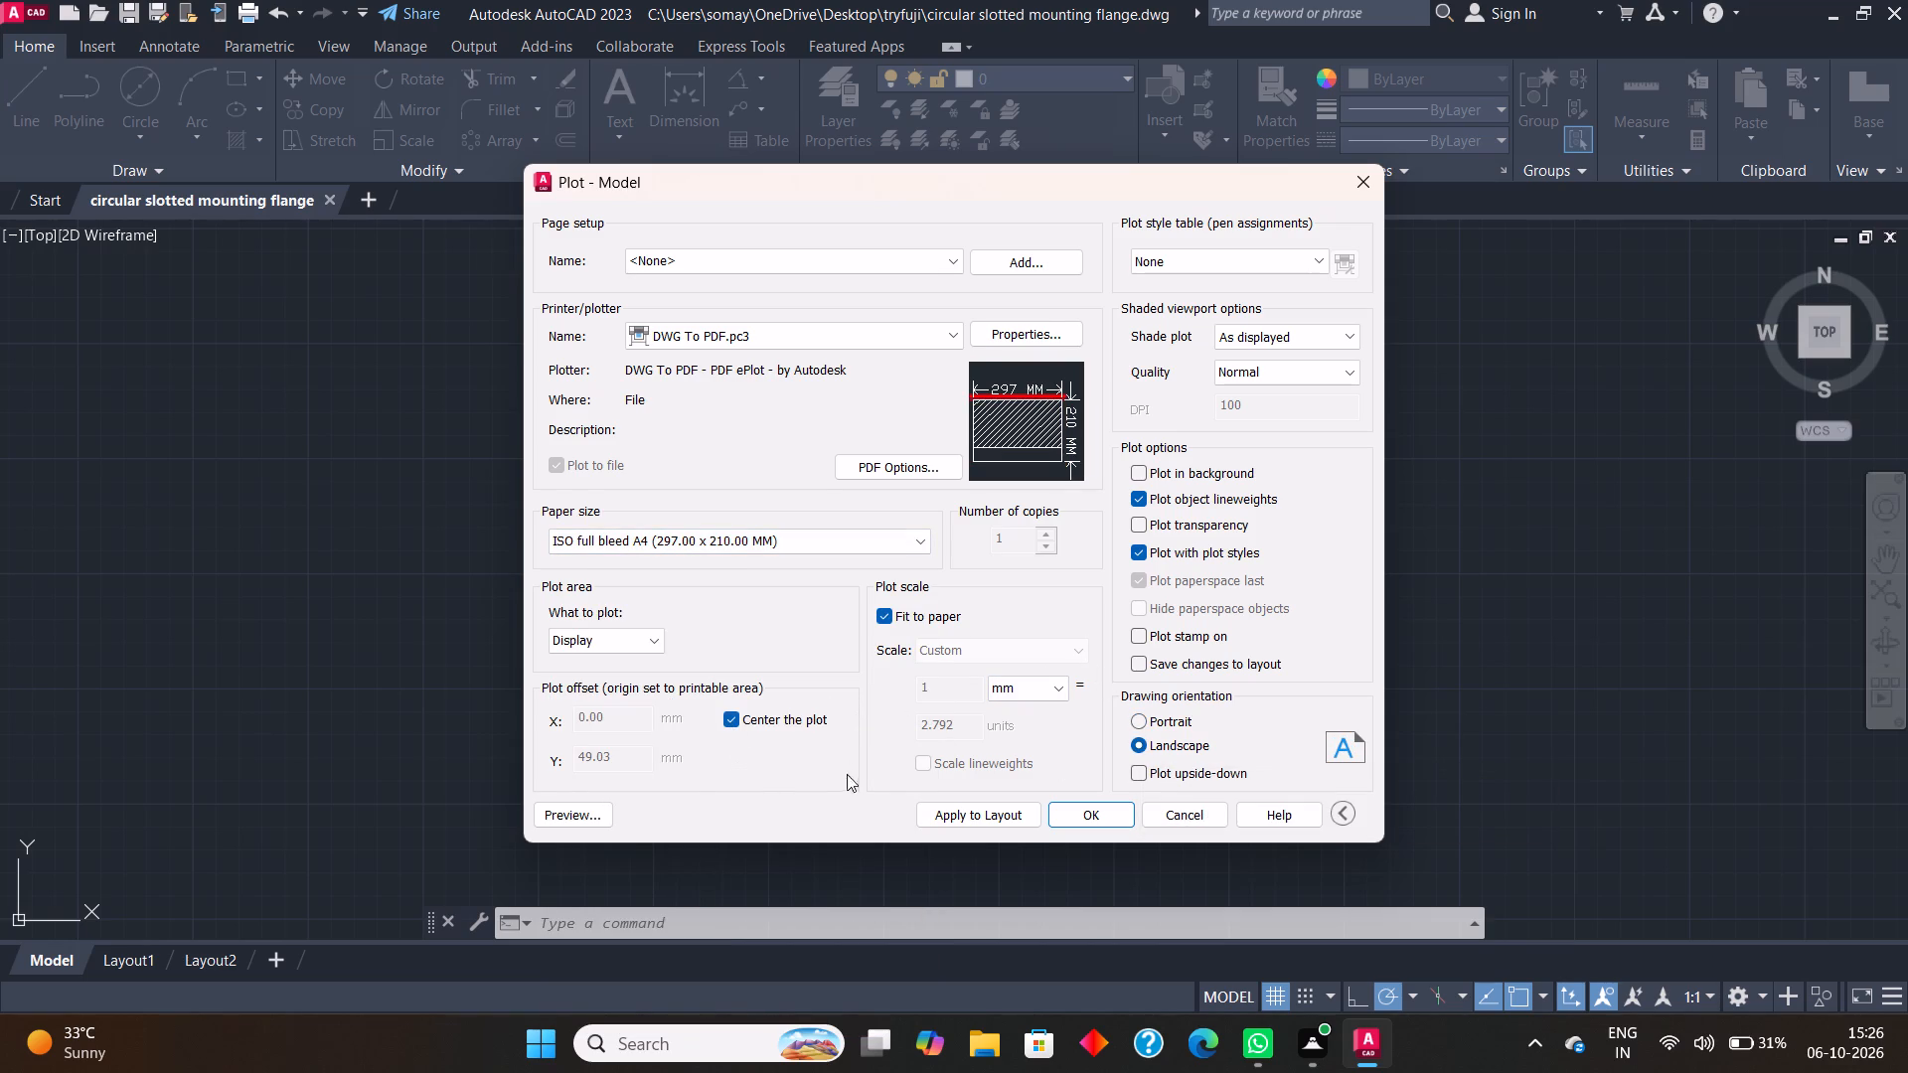
# Set the plot area to a window enclosing the whole part and all its dimensions.
pyautogui.click(635, 641)
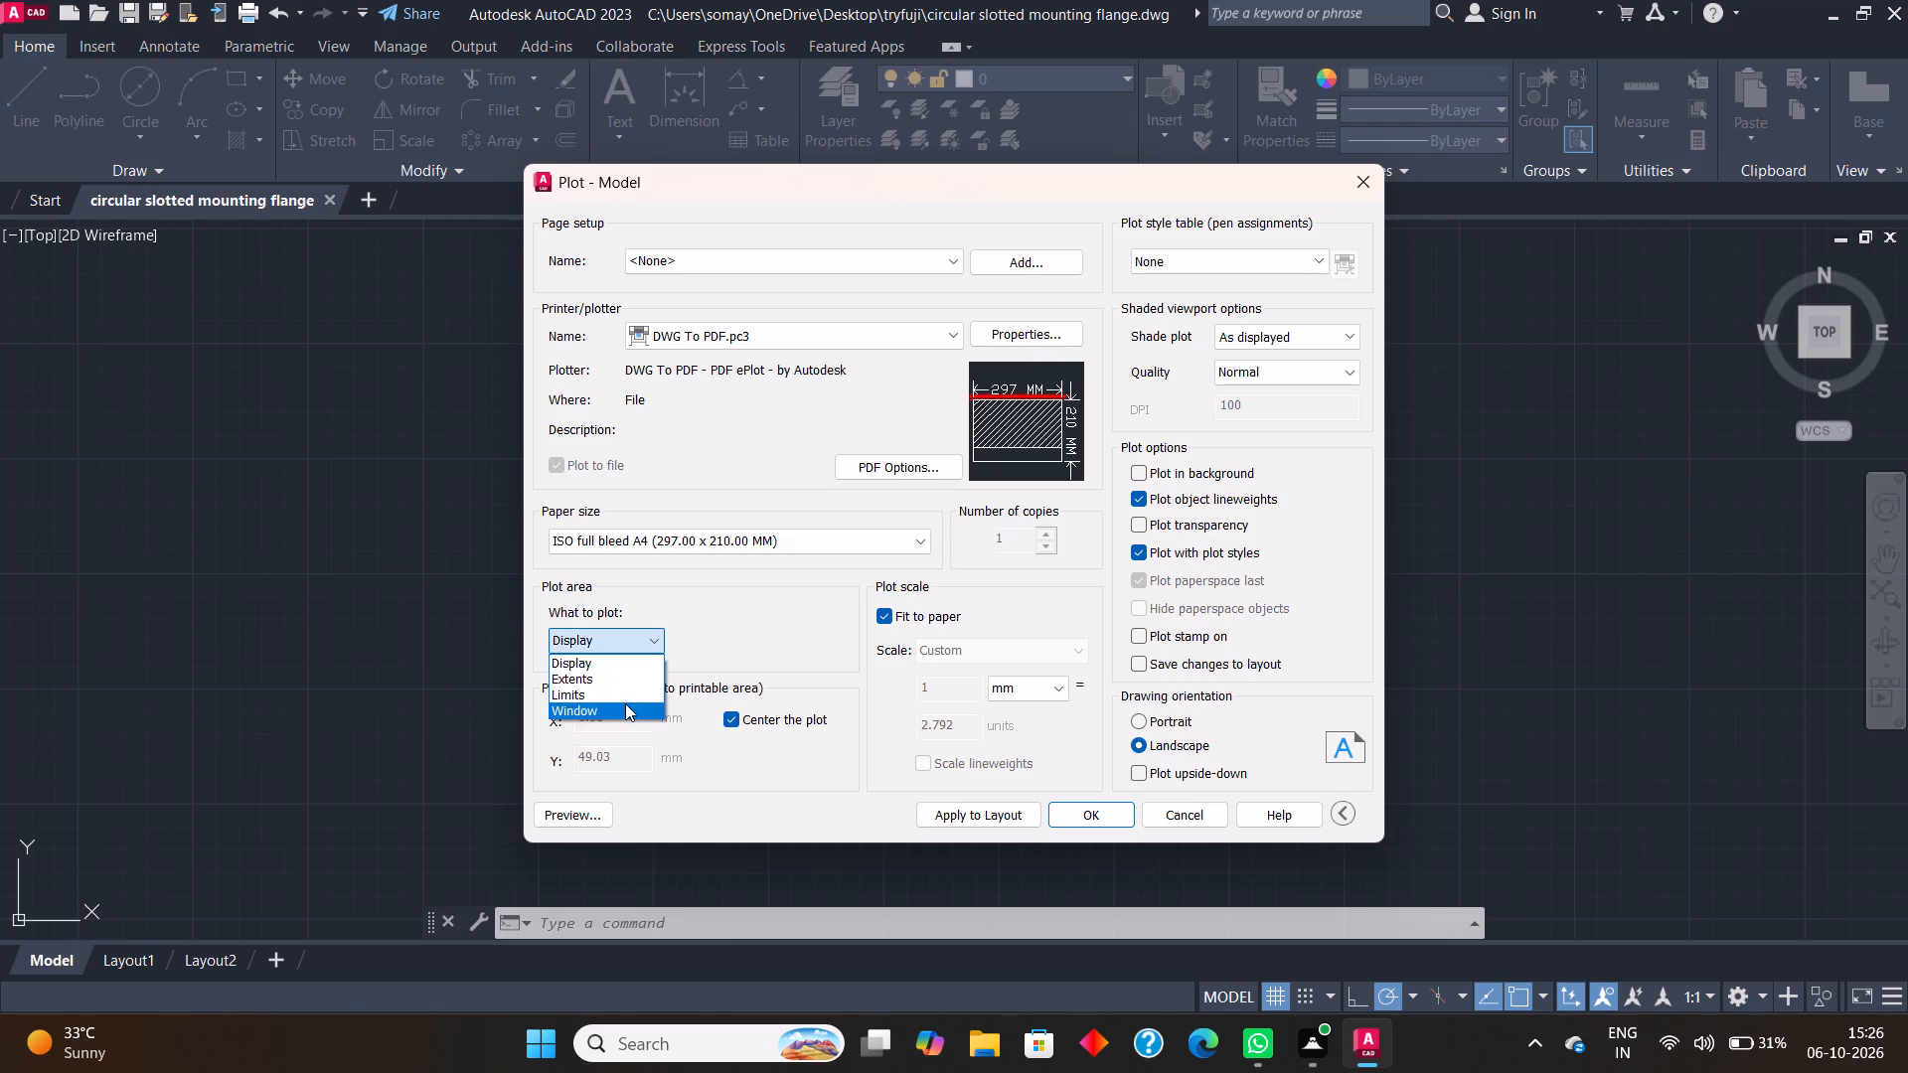
pyautogui.click(625, 706)
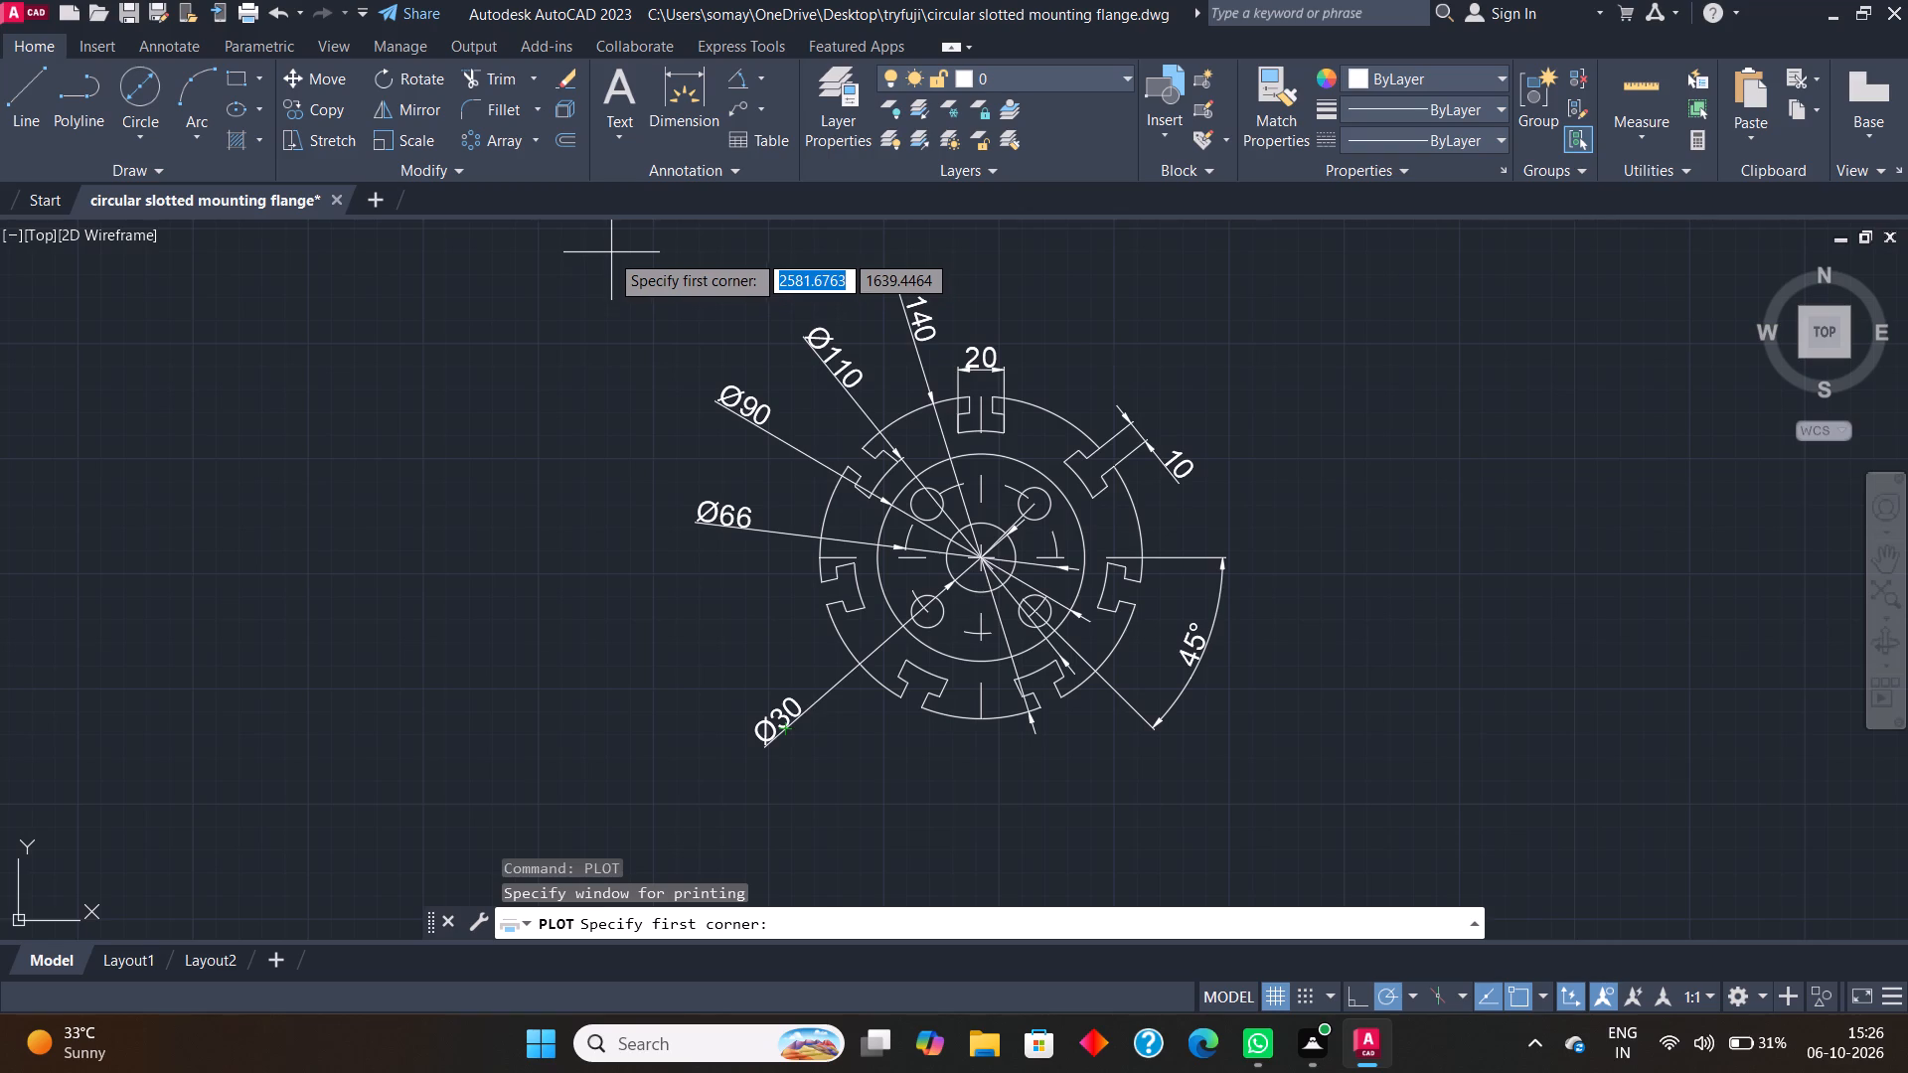
pyautogui.moveTo(608, 249); pyautogui.dragTo(1306, 820)
pyautogui.click(1306, 820)
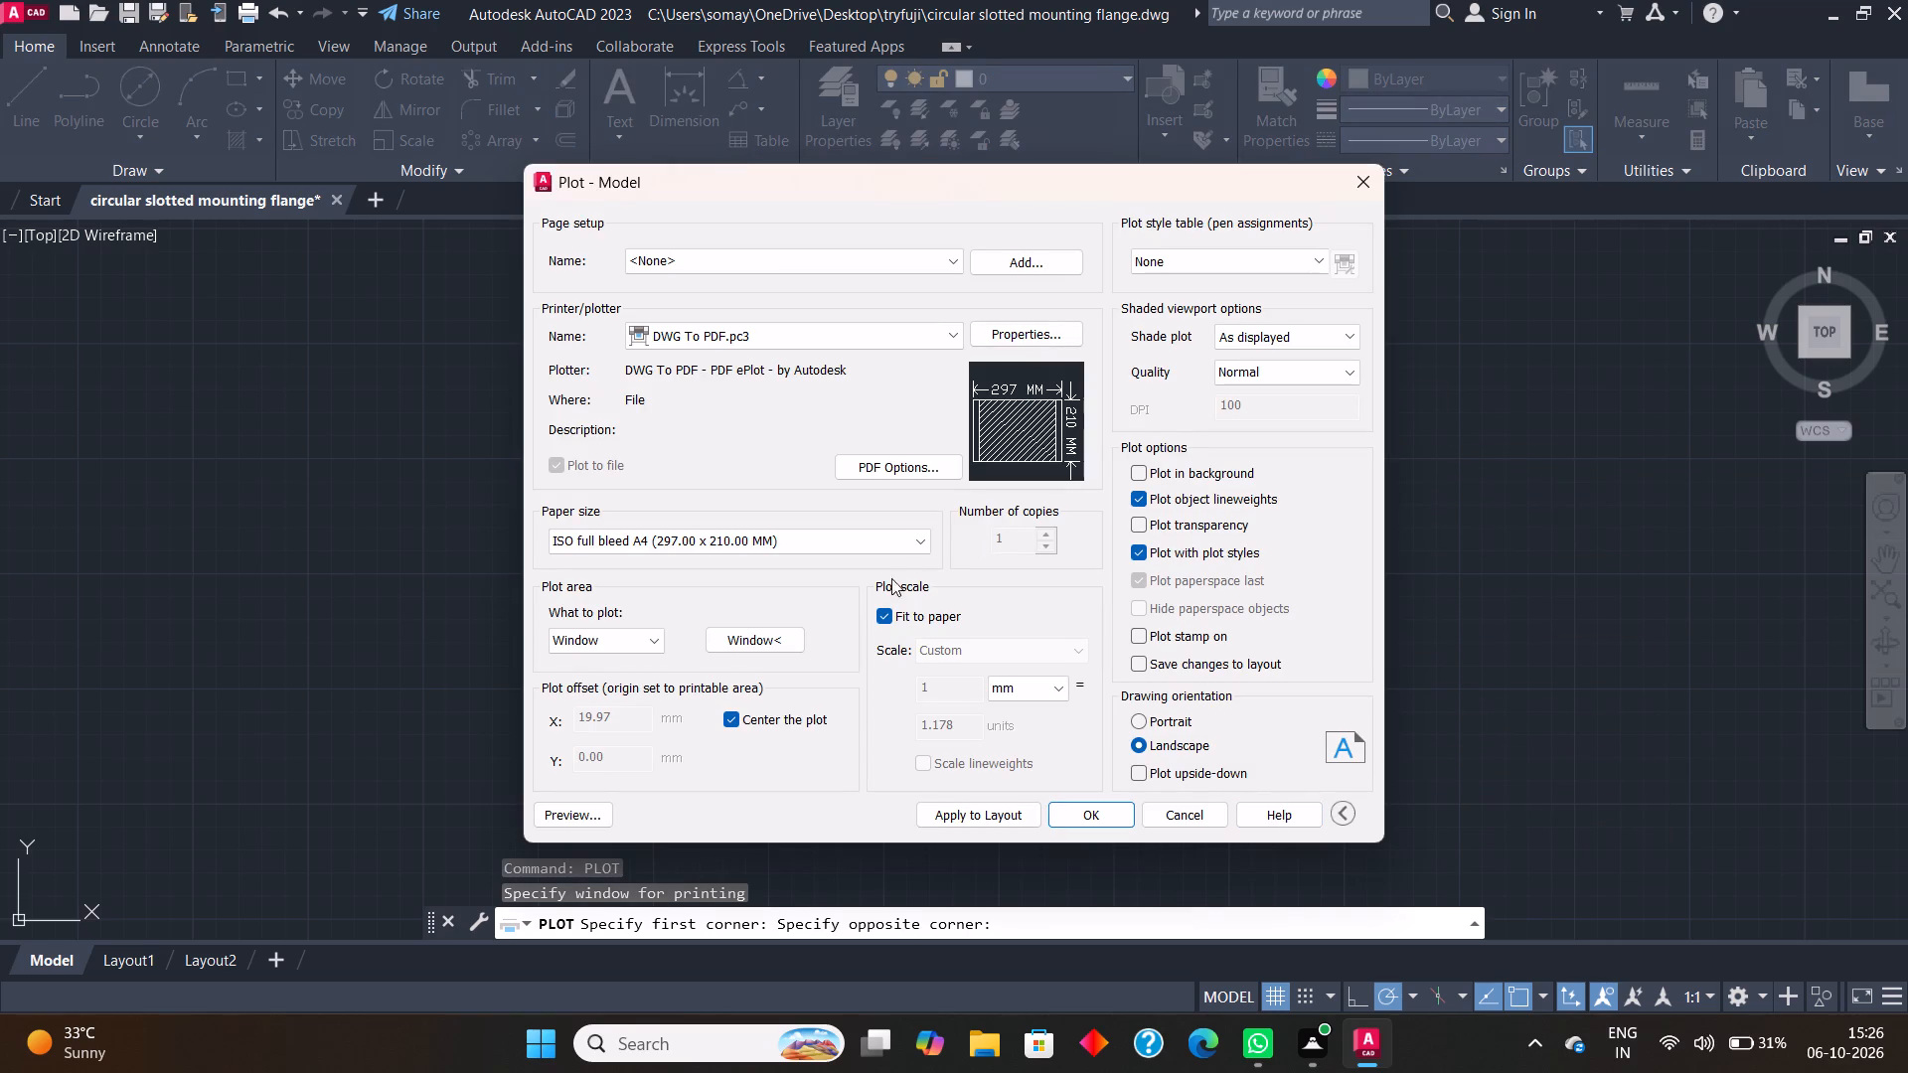
pyautogui.scroll(-1, 1051, 624)
# Plot to PDF as "circular slotted mounting flange-Model.pdf" in the desktop folder tryfuji, and close the PDF viewer.
pyautogui.click(1091, 815)
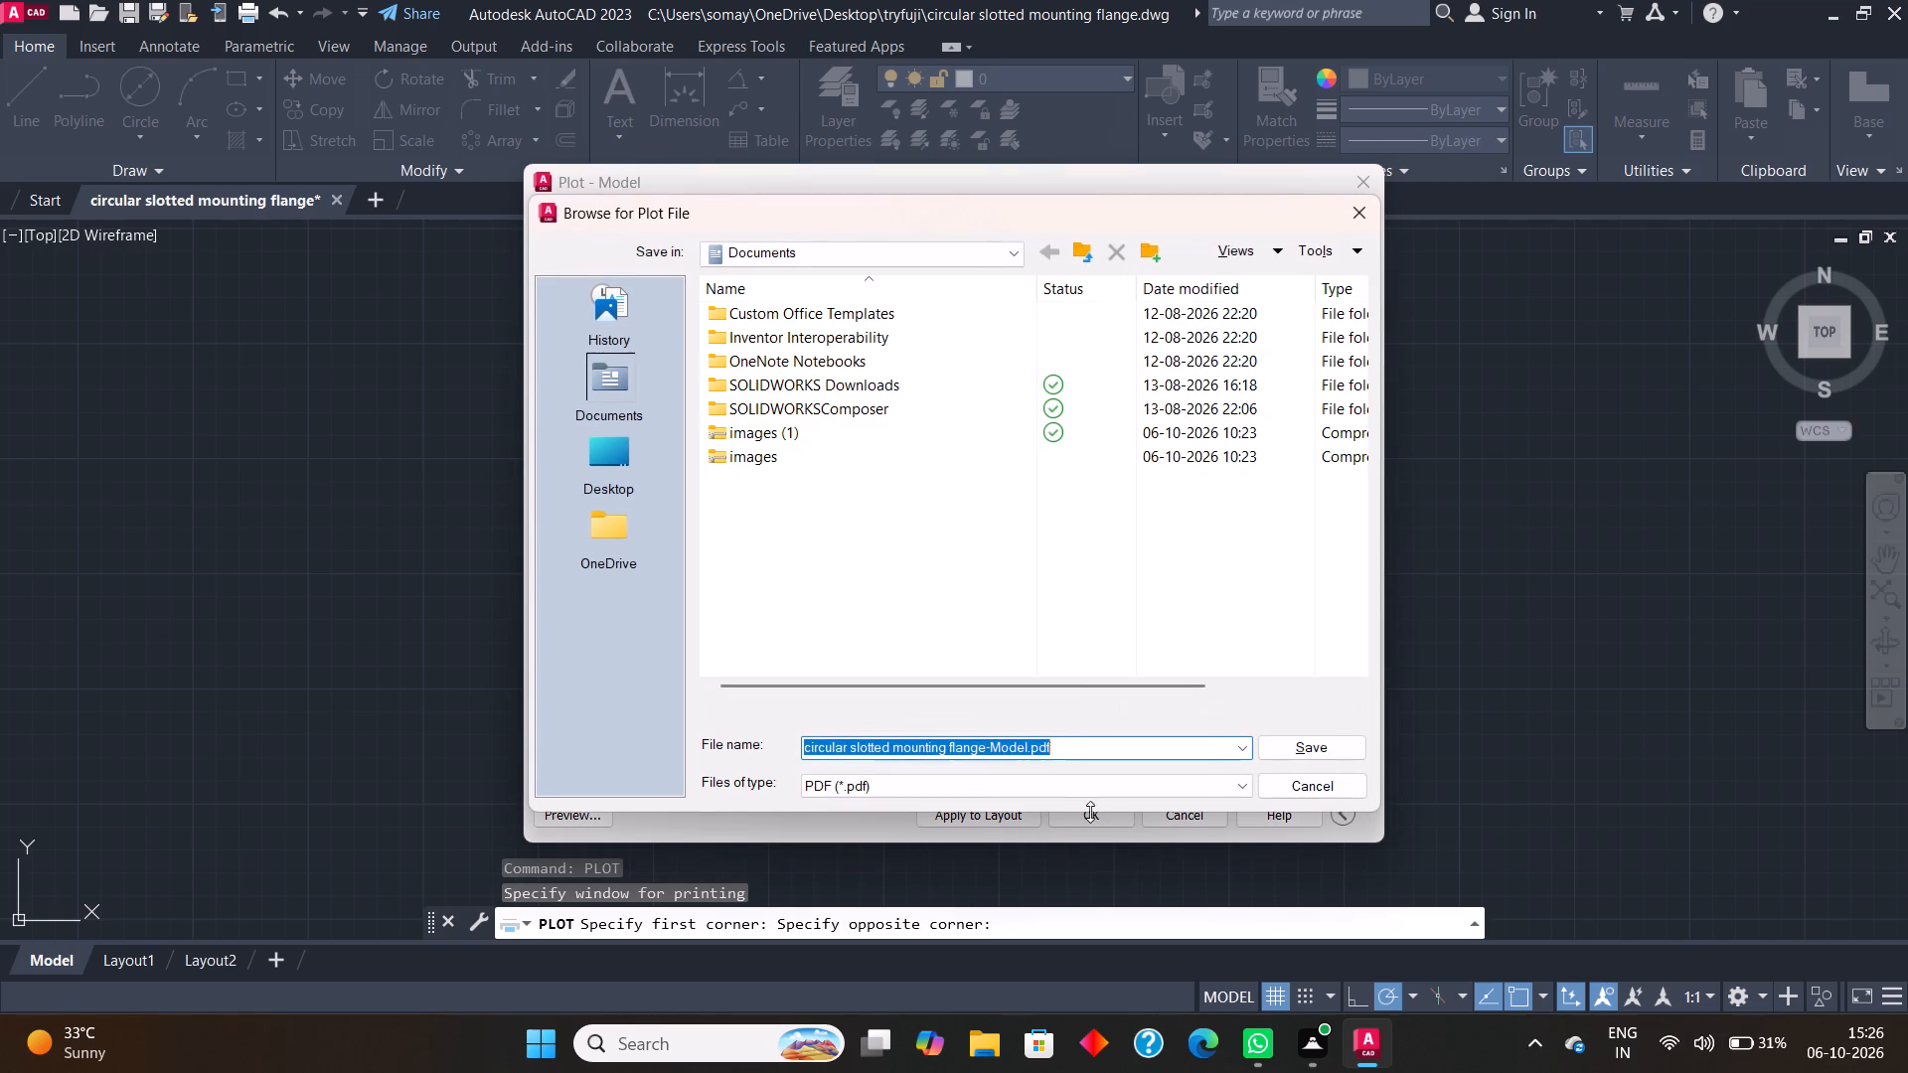
pyautogui.click(609, 462)
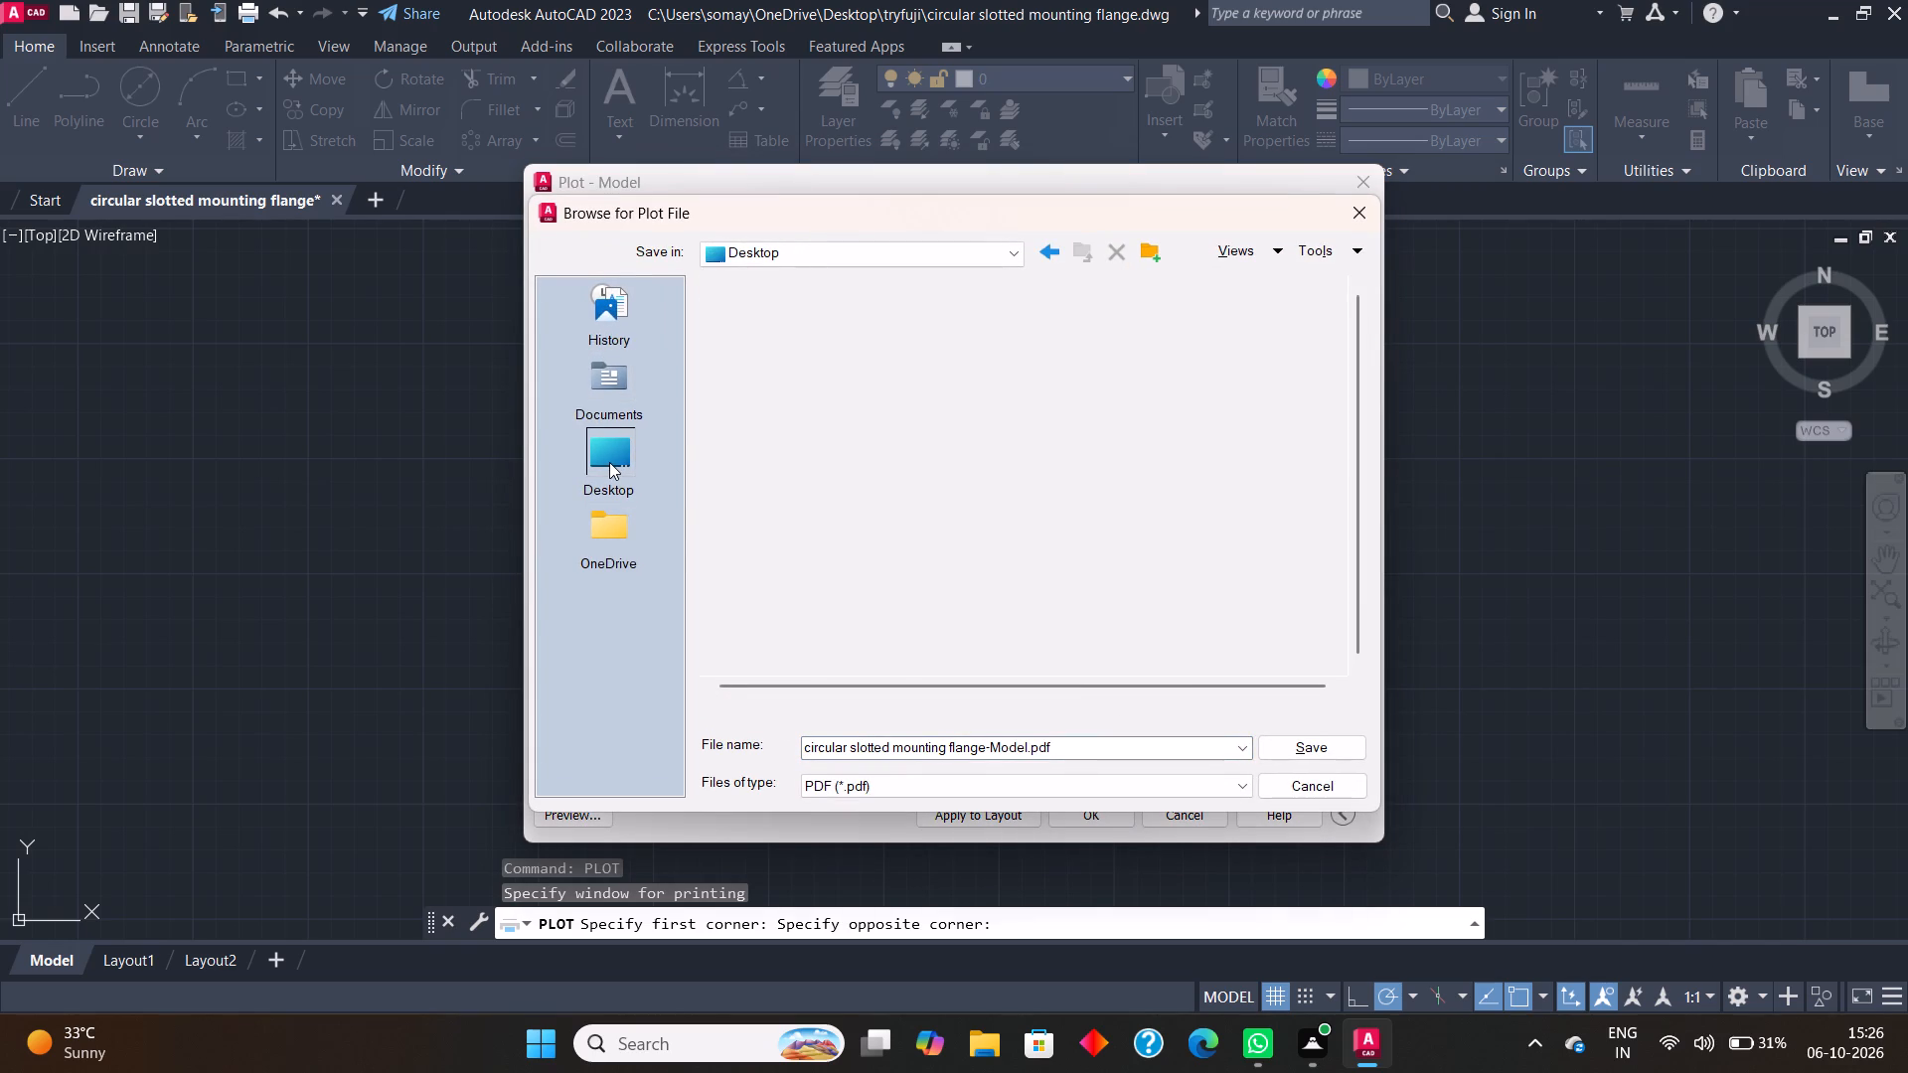
pyautogui.scroll(-2, 819, 436)
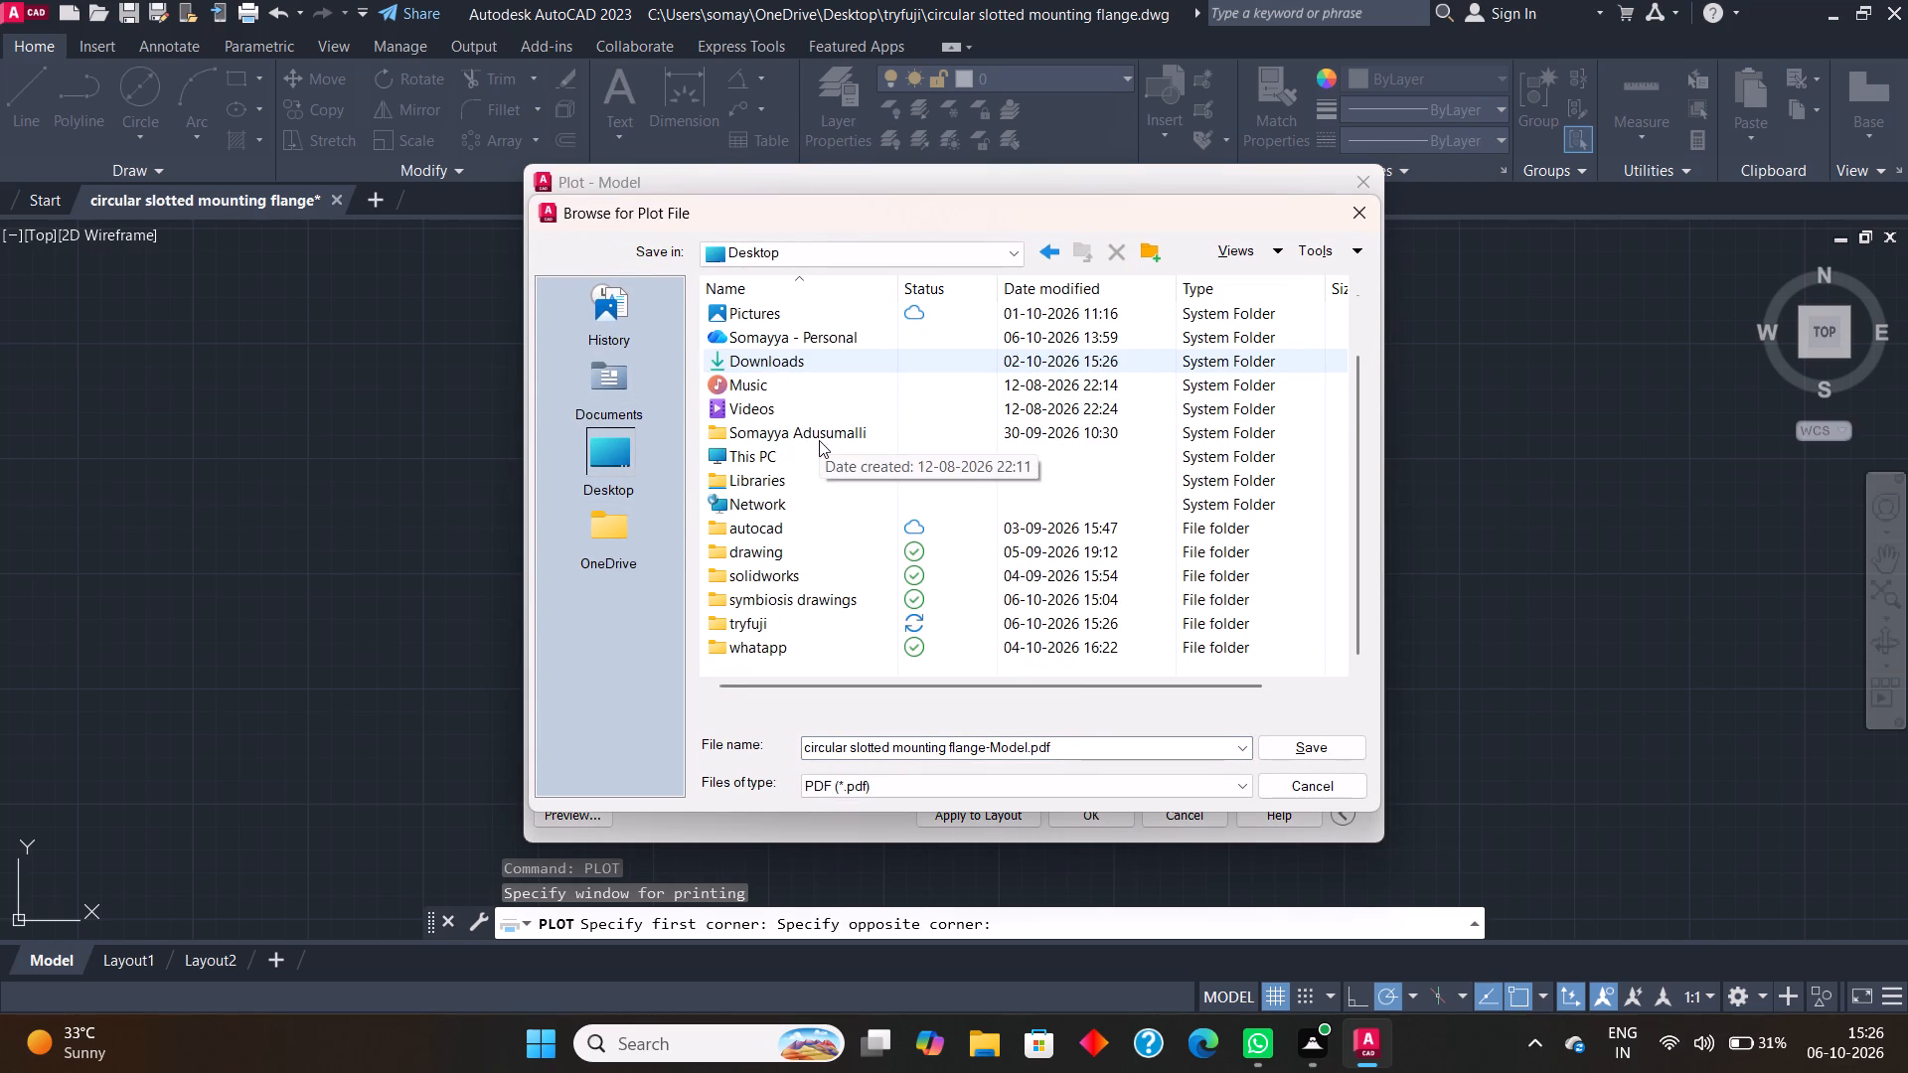
pyautogui.scroll(-4, 819, 440)
pyautogui.scroll(4, 826, 453)
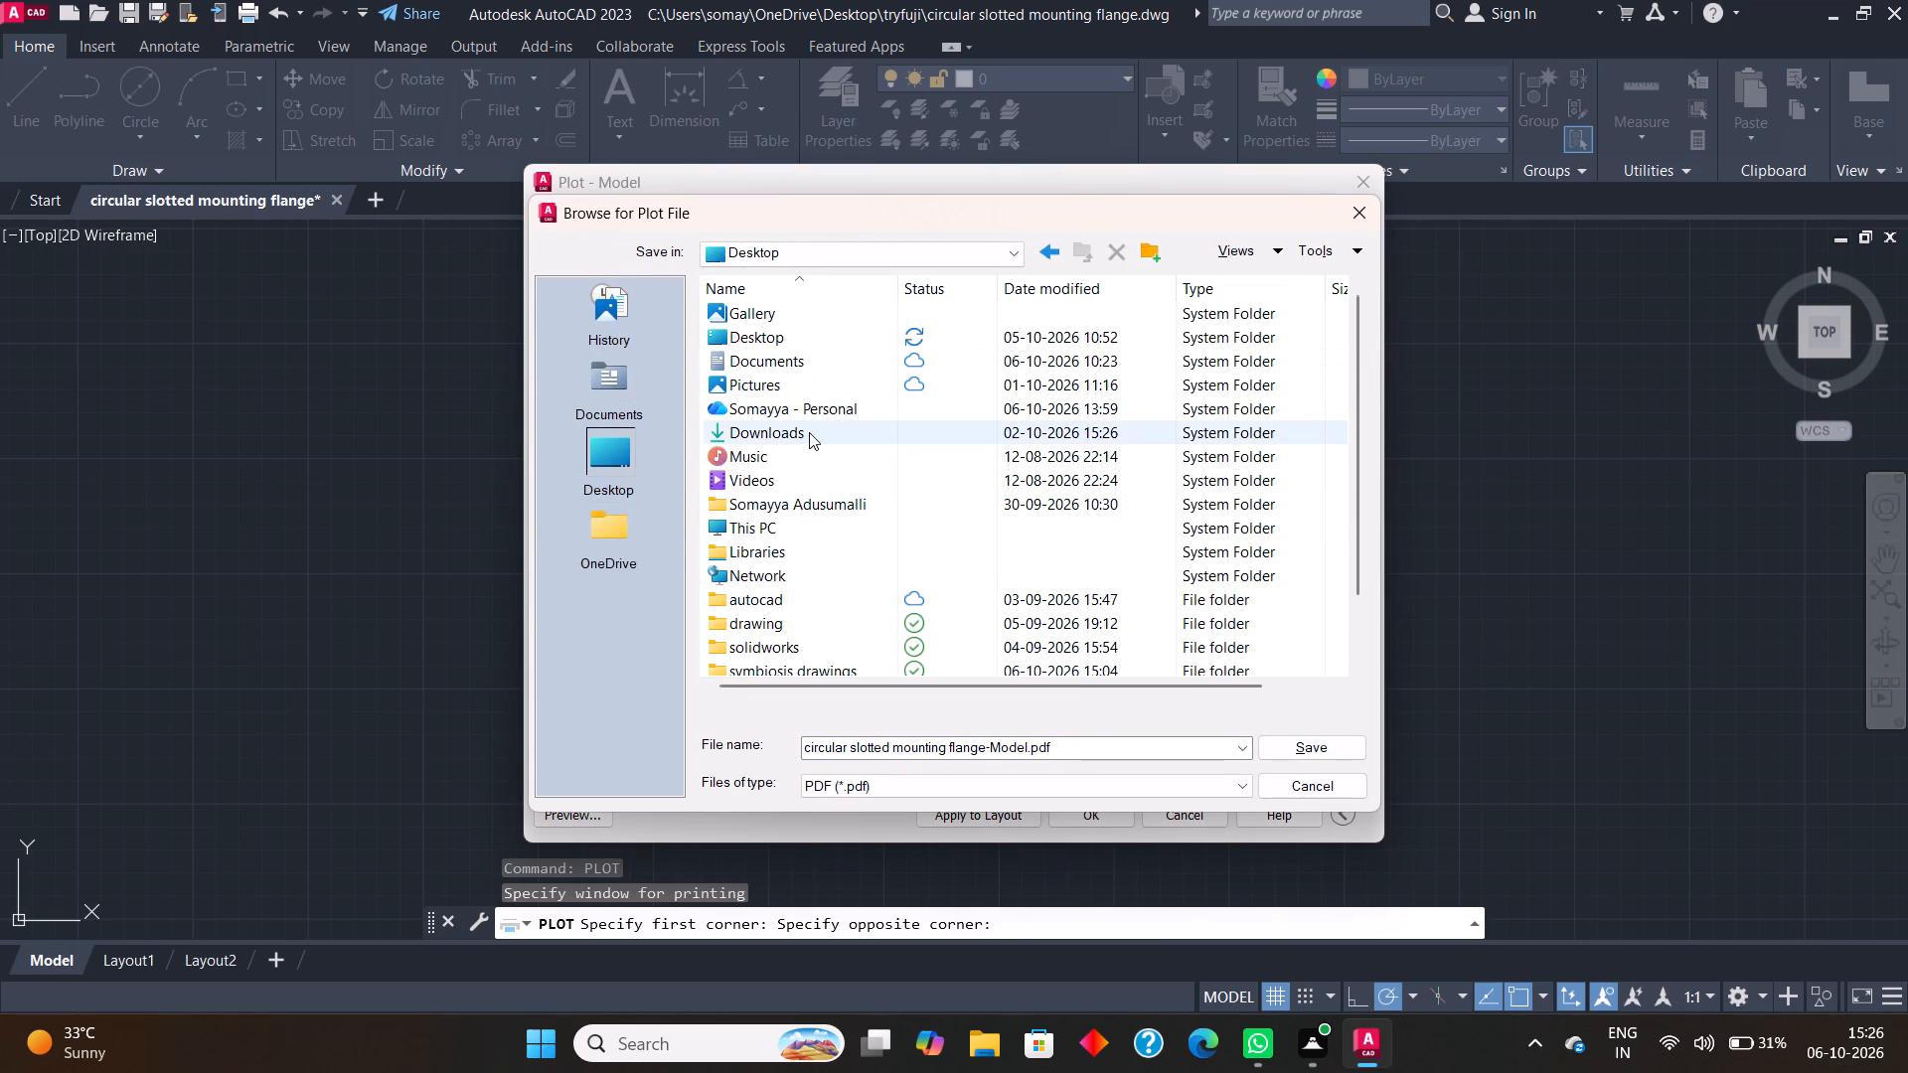
pyautogui.scroll(2, 809, 432)
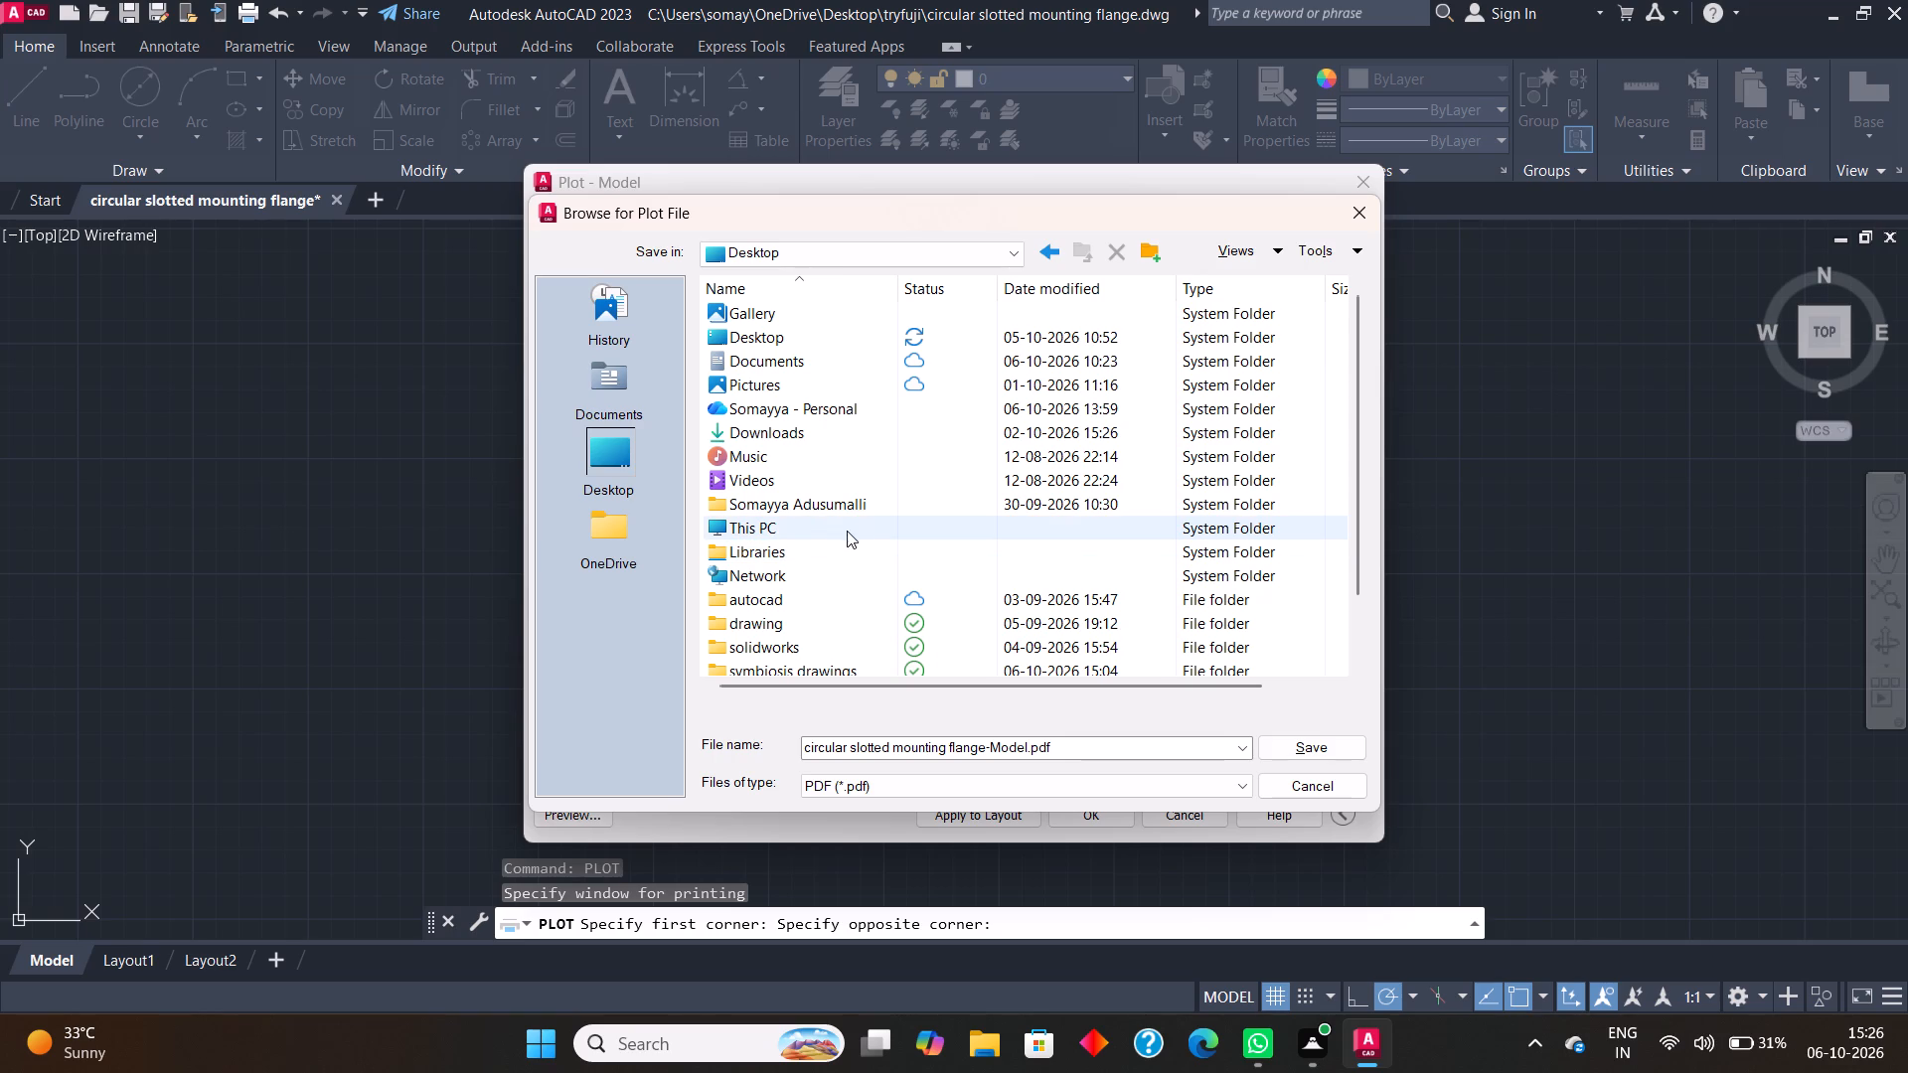
pyautogui.scroll(-1, 802, 655)
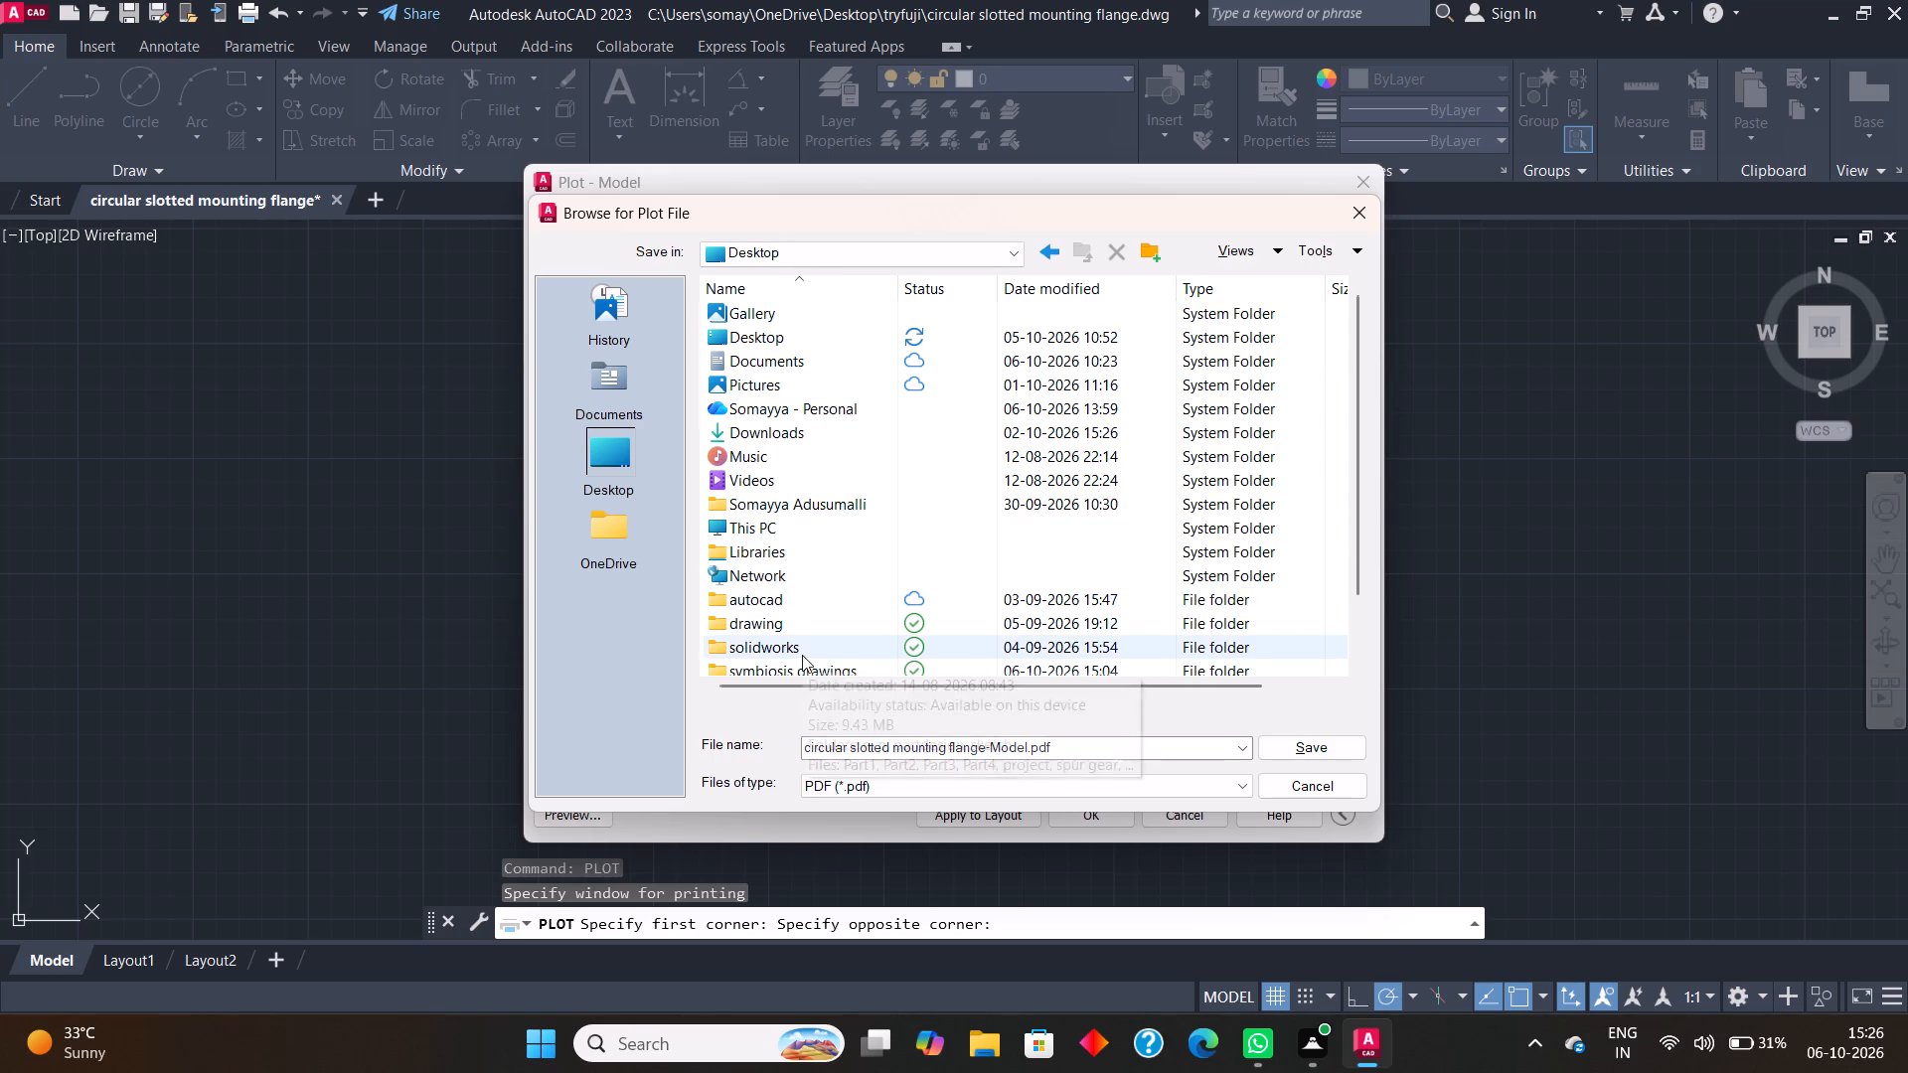
pyautogui.scroll(-2, 802, 655)
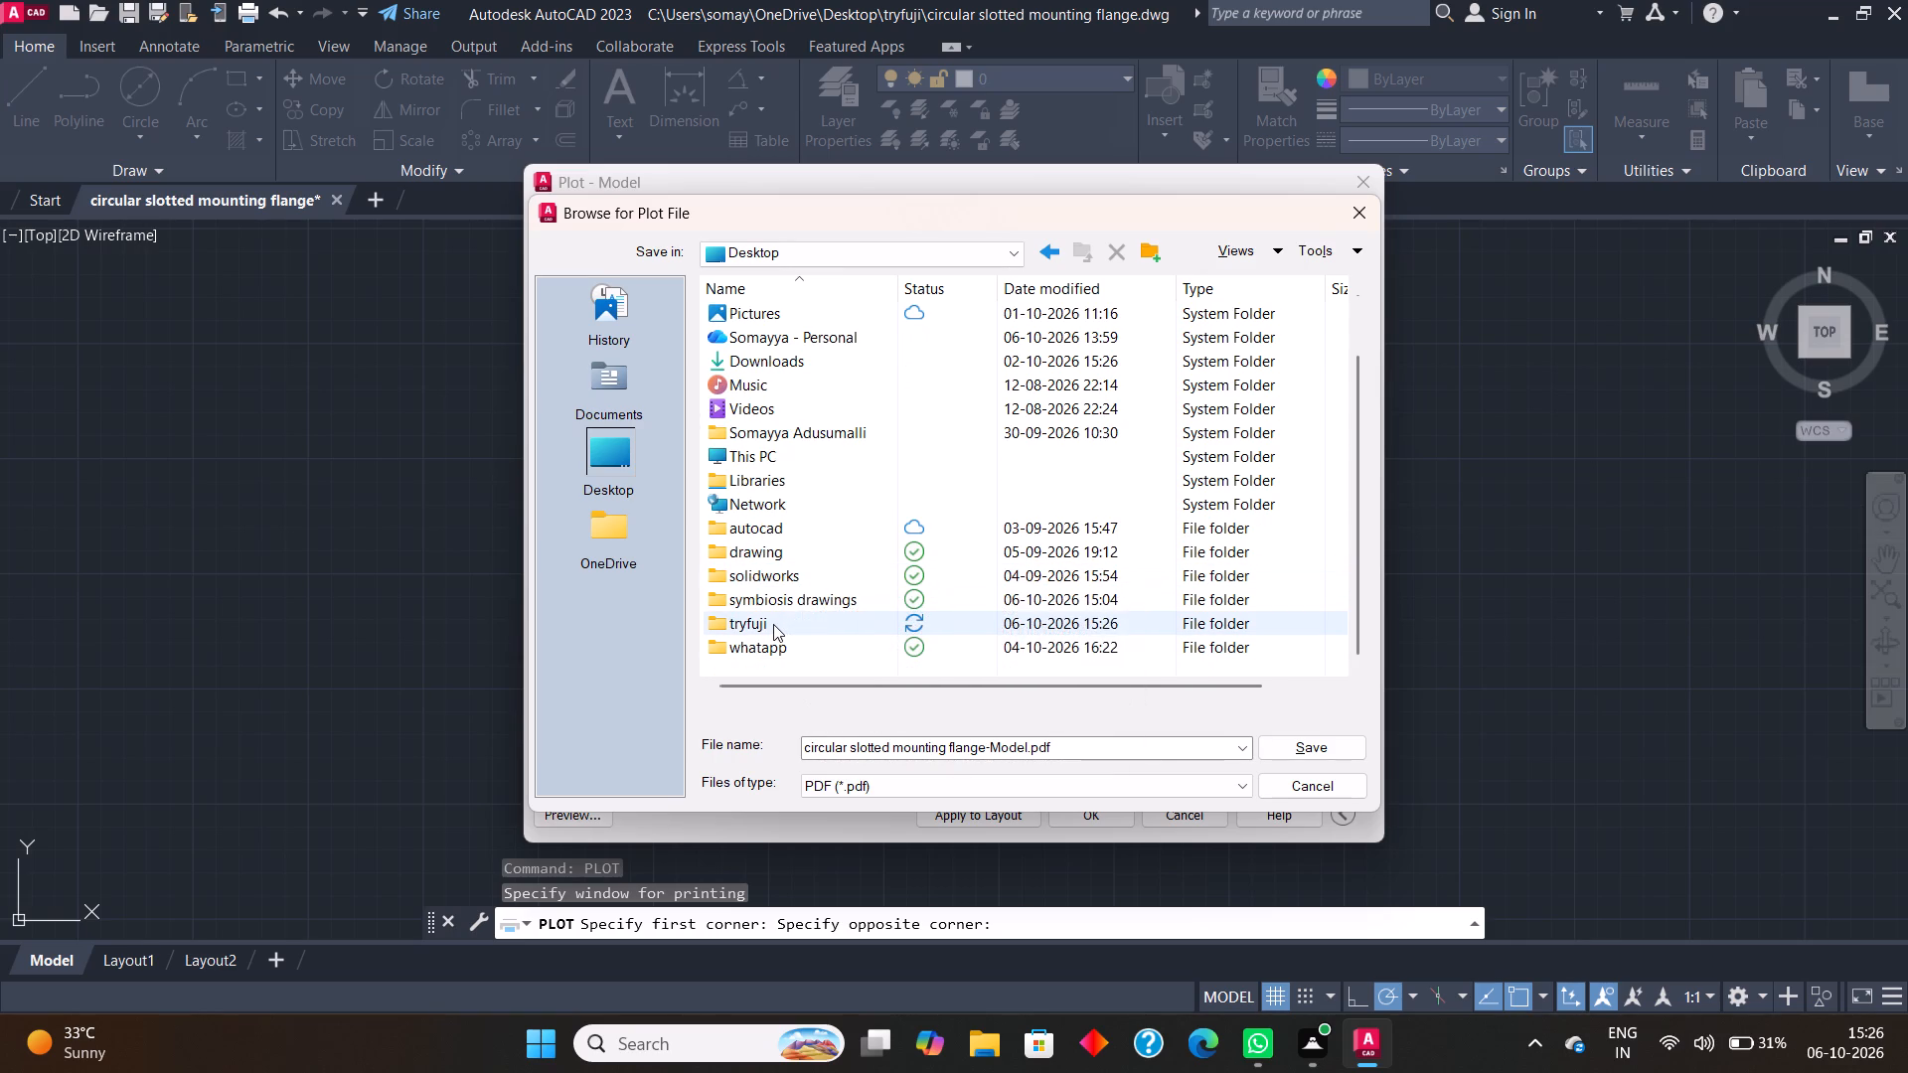
pyautogui.click(773, 624)
pyautogui.click(773, 624)
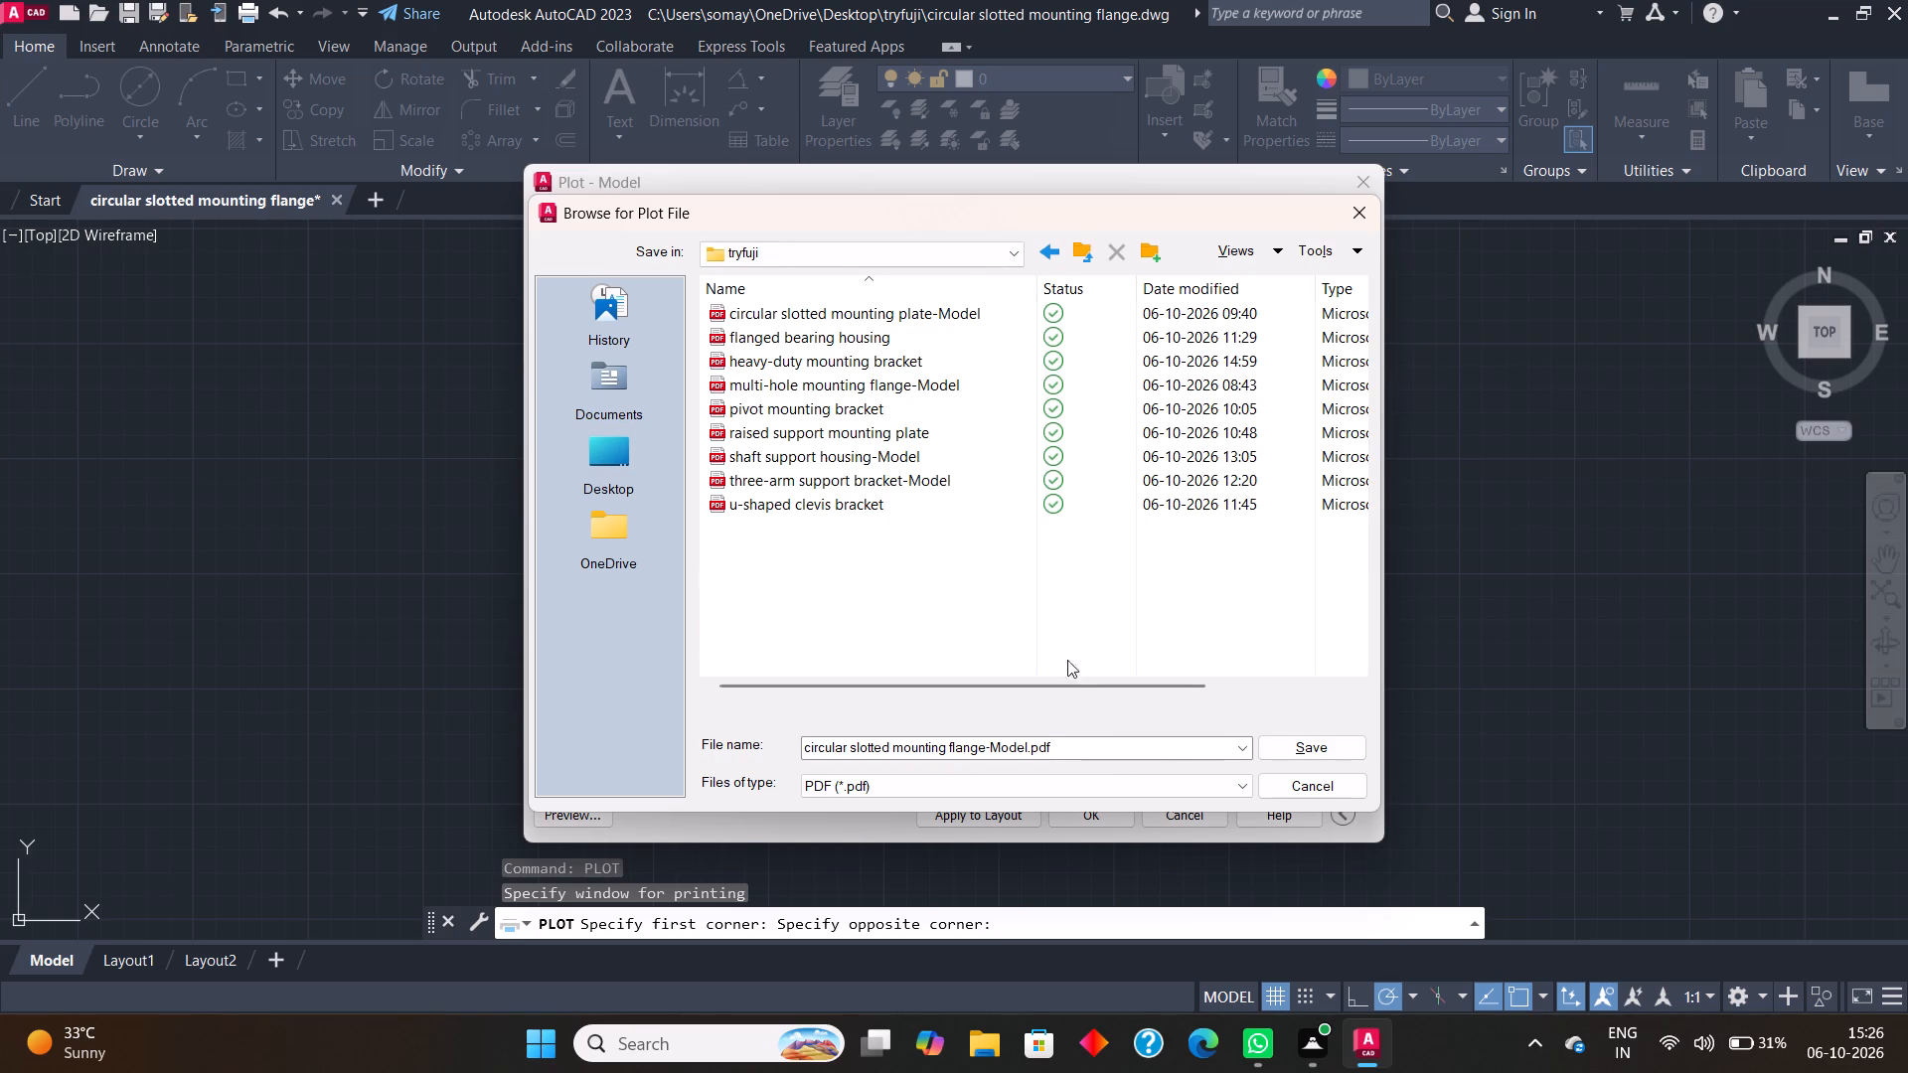
pyautogui.click(1280, 747)
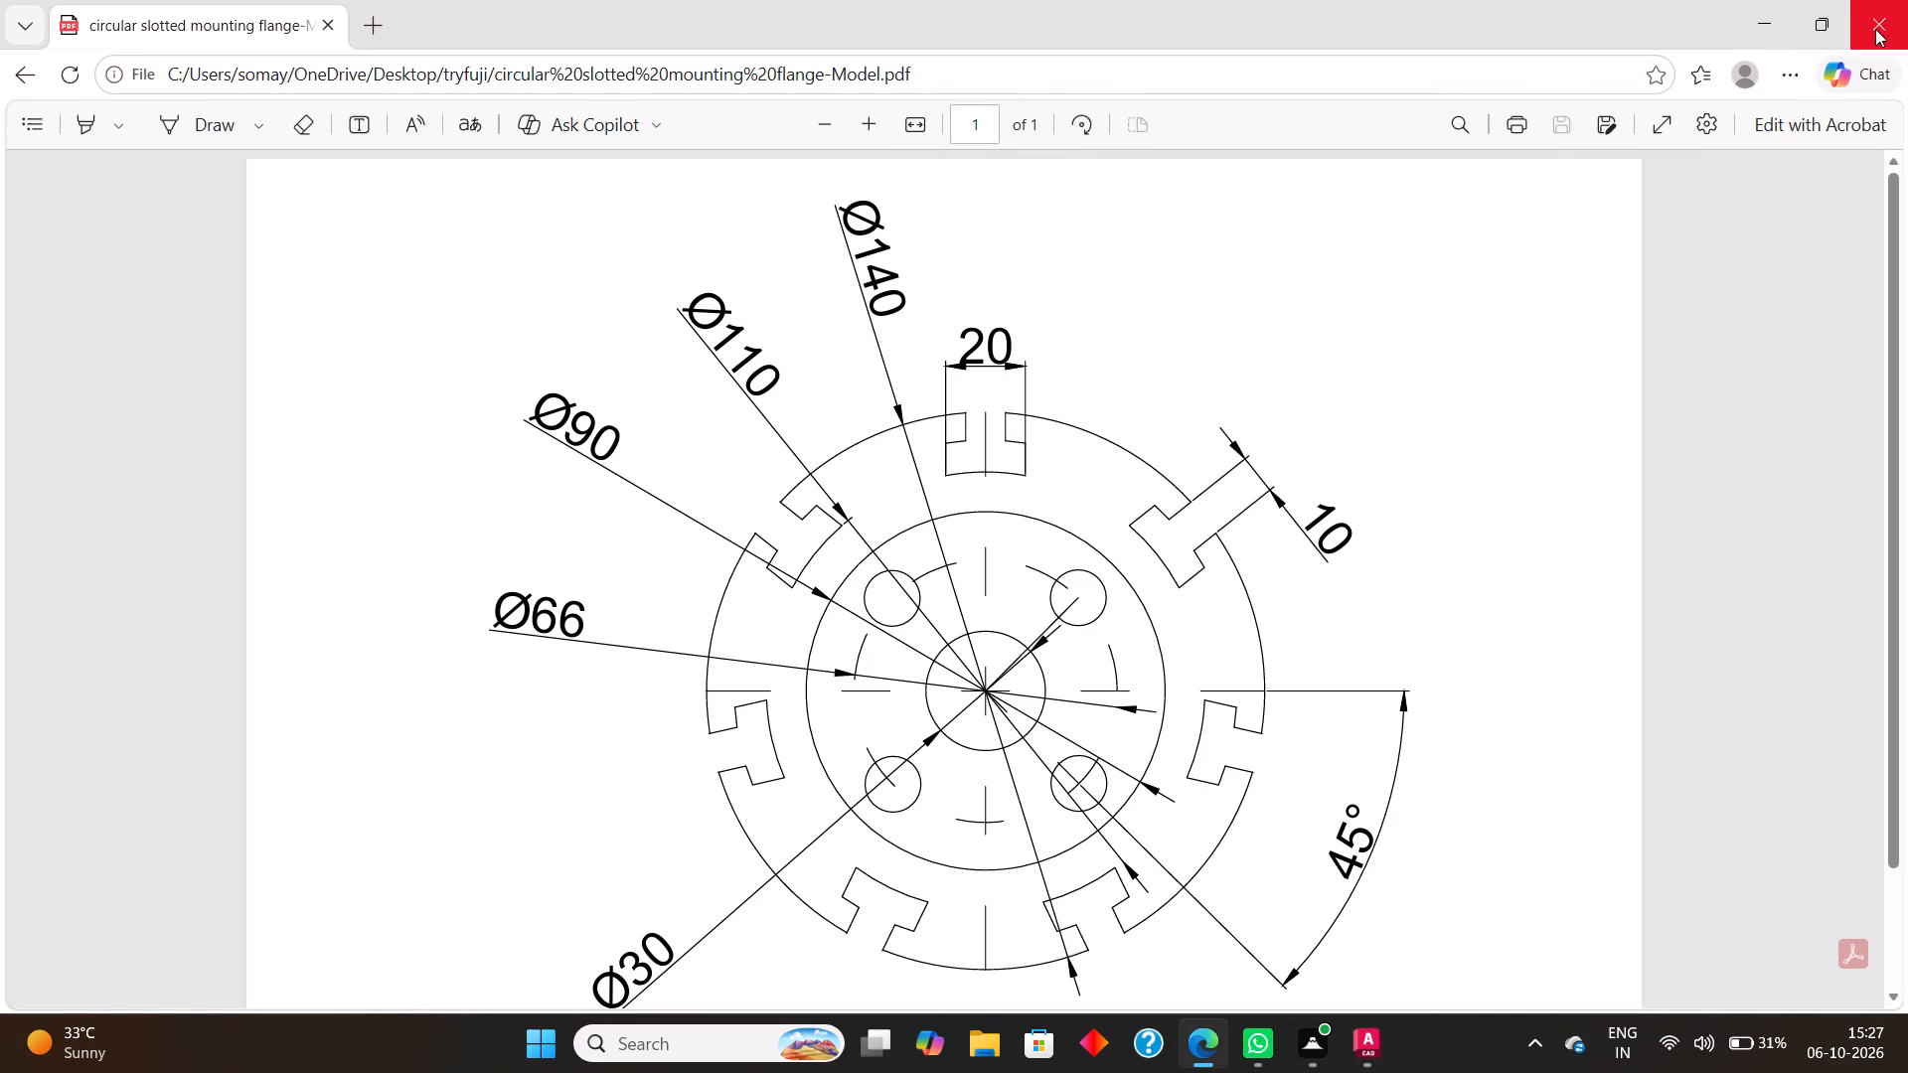
pyautogui.click(1875, 29)
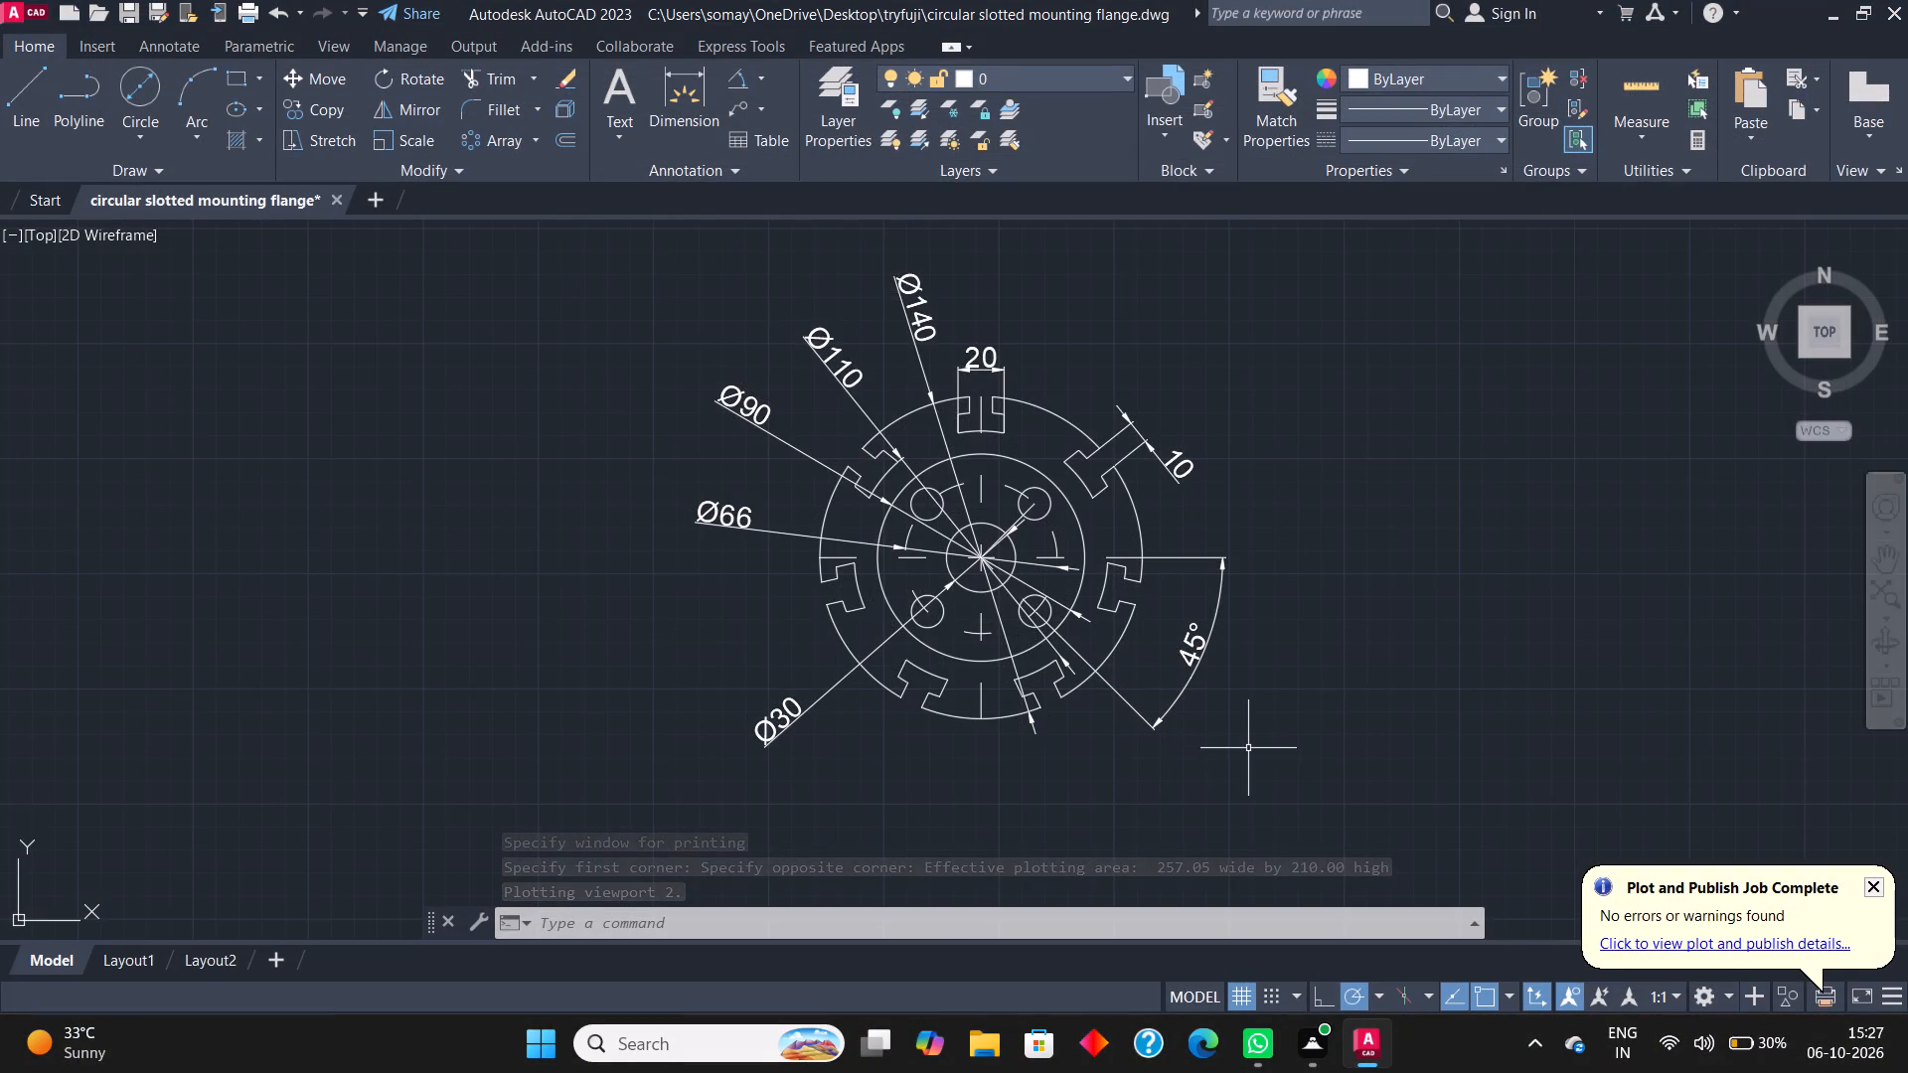